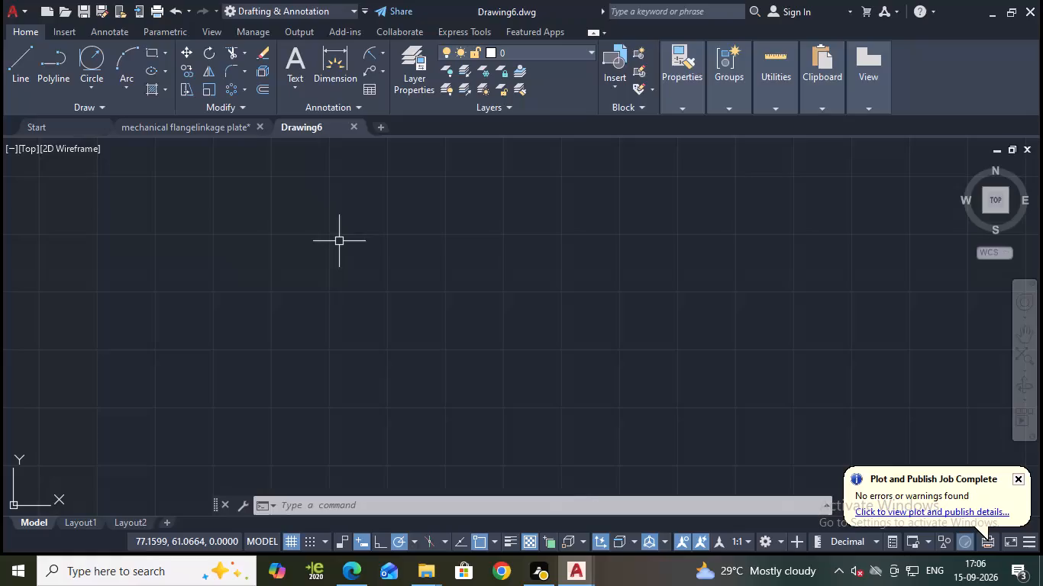
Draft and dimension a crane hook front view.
Turn on the command log file with LOGFILEON.
key(Escape)
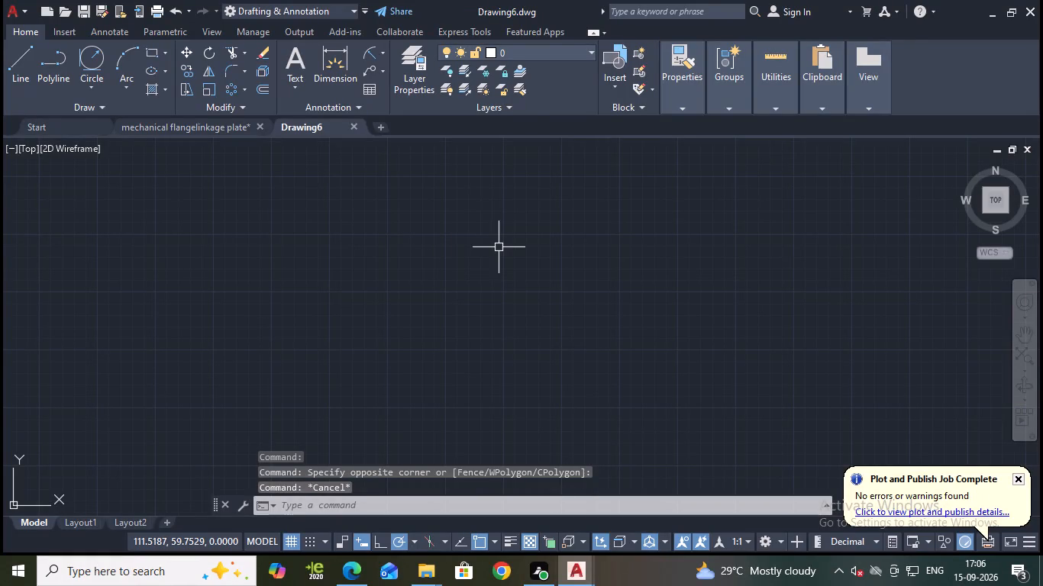
text(loh)
key(BackSpace)
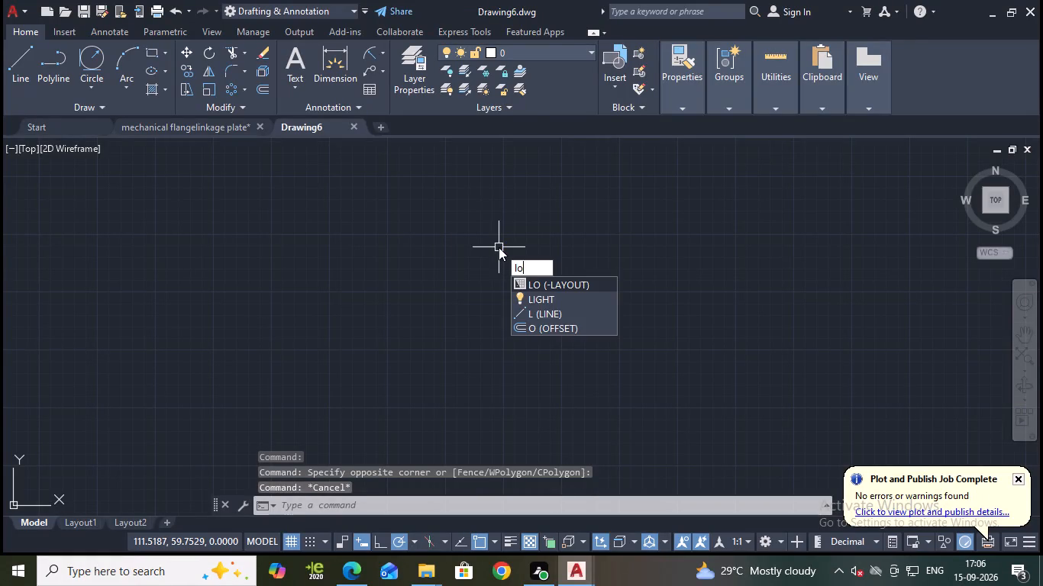
key(g)
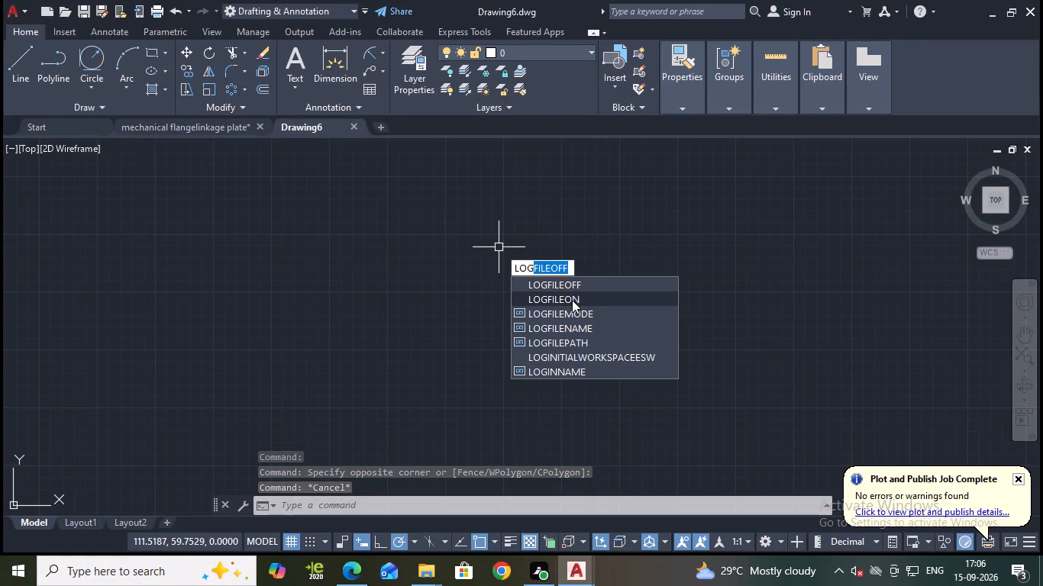
click(571, 299)
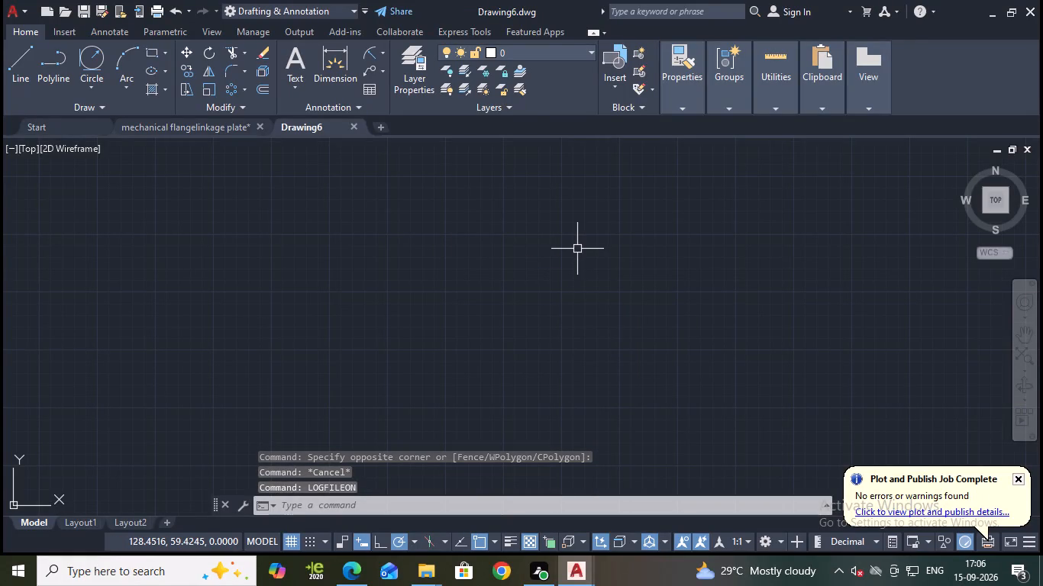
Set the drawing units' length precision to 0 and choose the insertion scale units.
key(u)
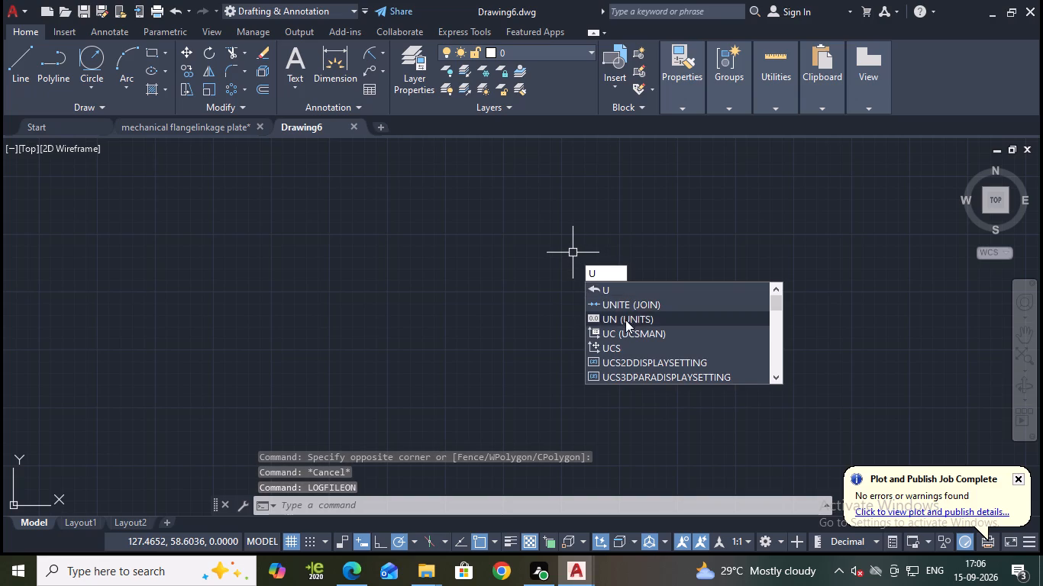
click(625, 320)
click(493, 215)
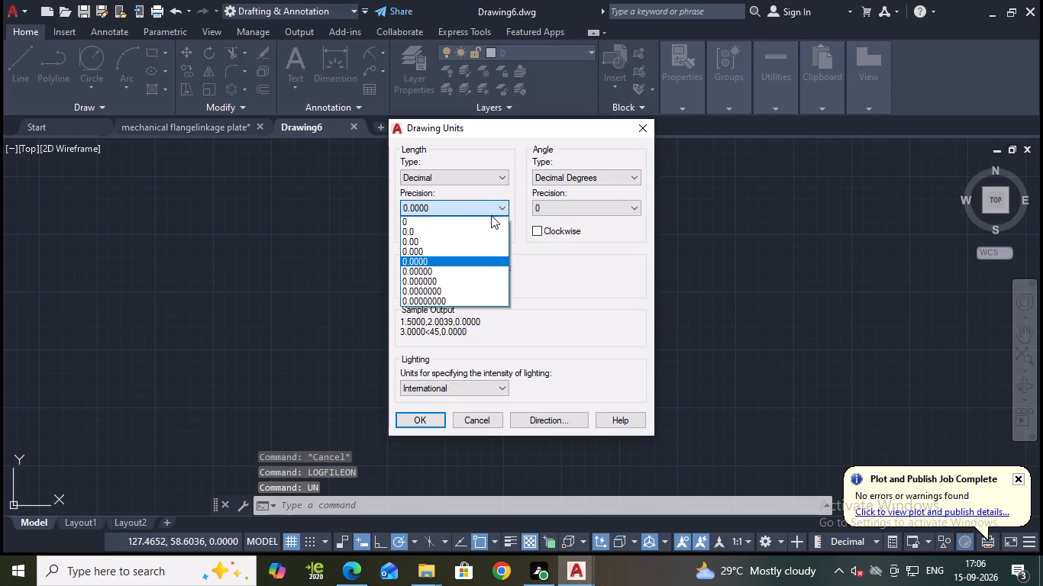
click(443, 218)
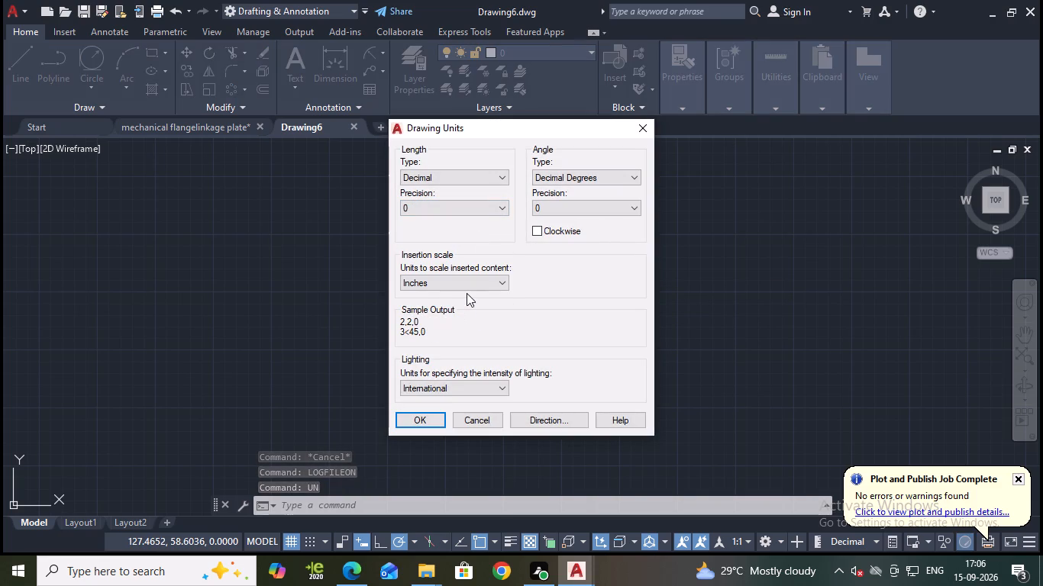
click(467, 282)
click(434, 347)
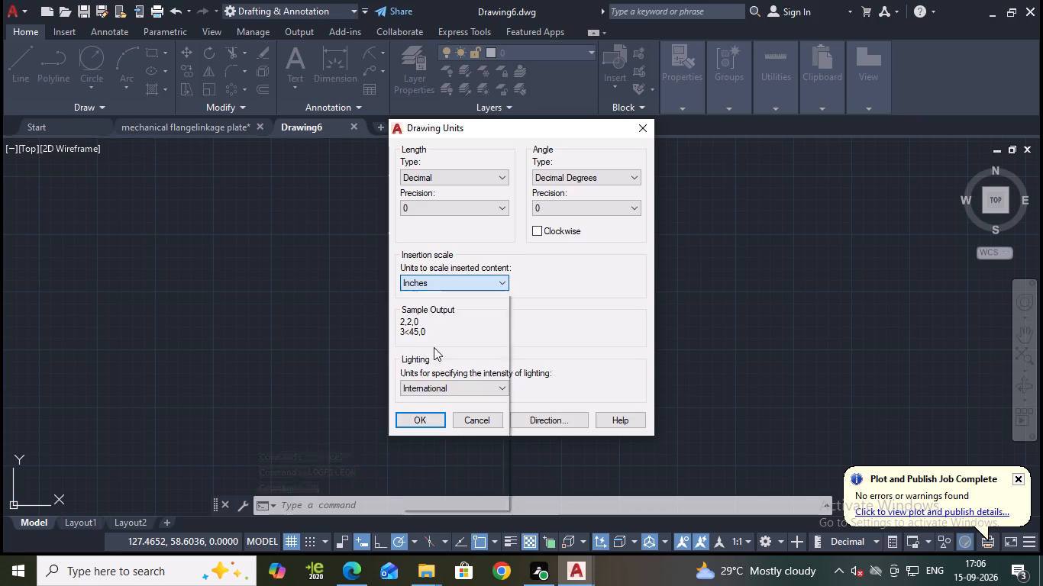
click(422, 420)
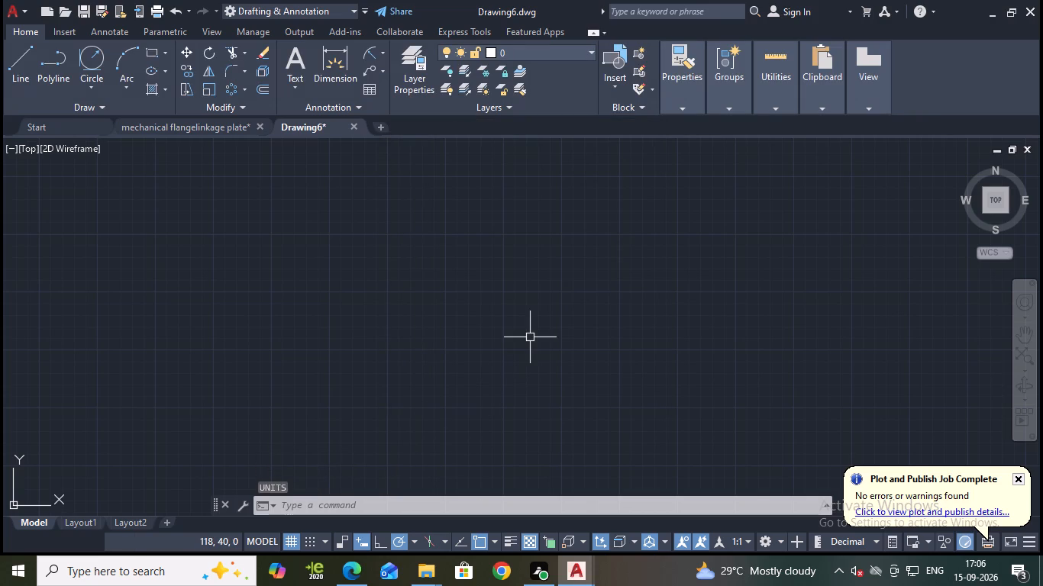
Modify the Standard dimension style to use arrow size 3 and text height 4.
key(d)
key(Return)
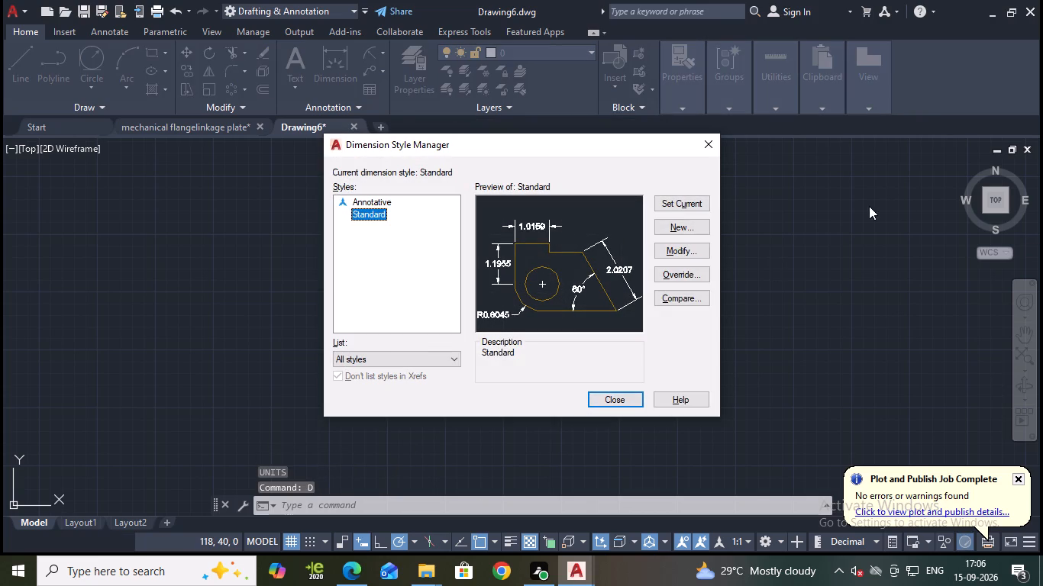
click(678, 246)
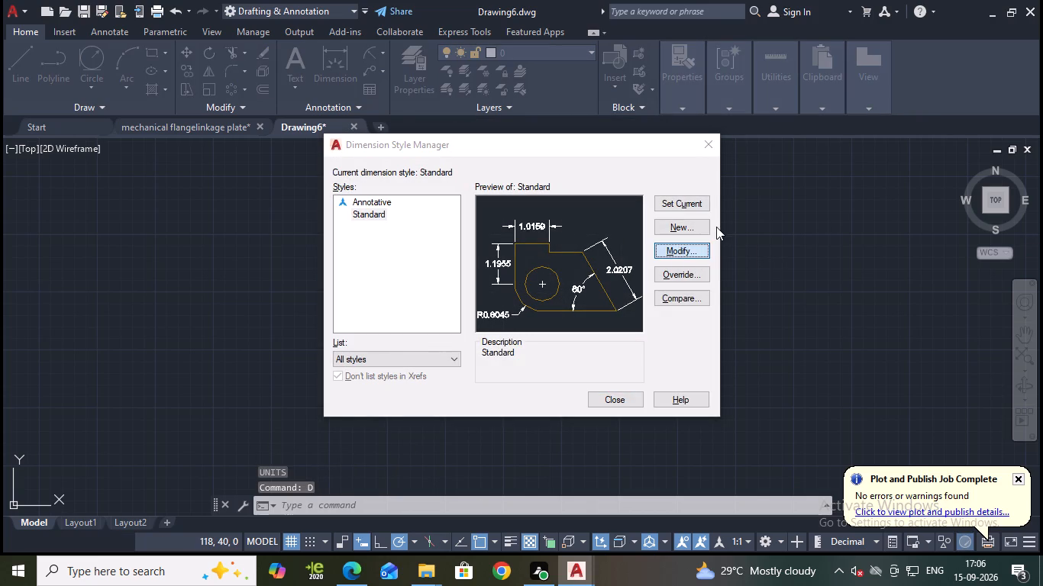
click(355, 117)
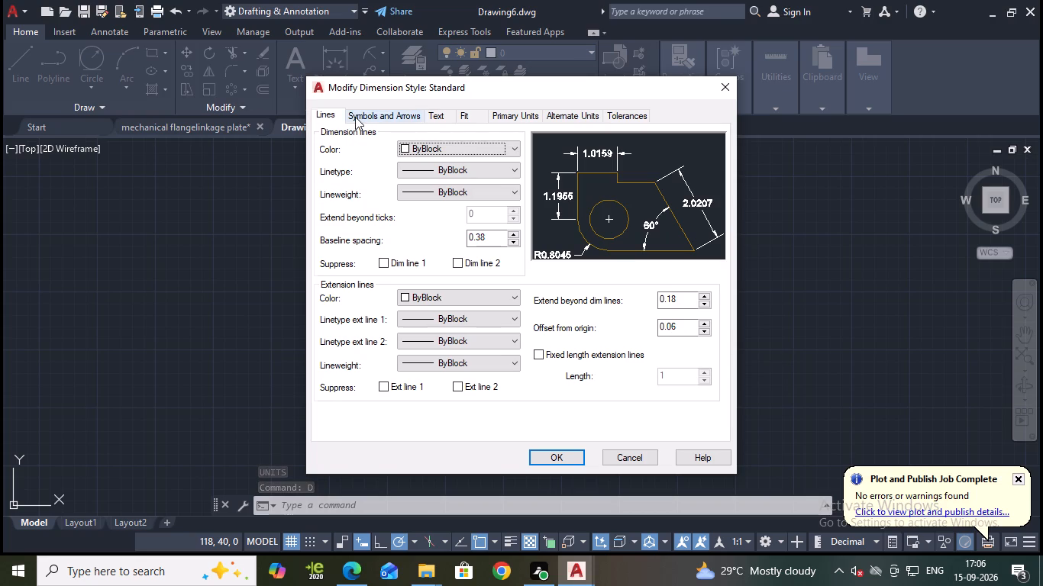
drag(361, 272, 302, 271)
key(3)
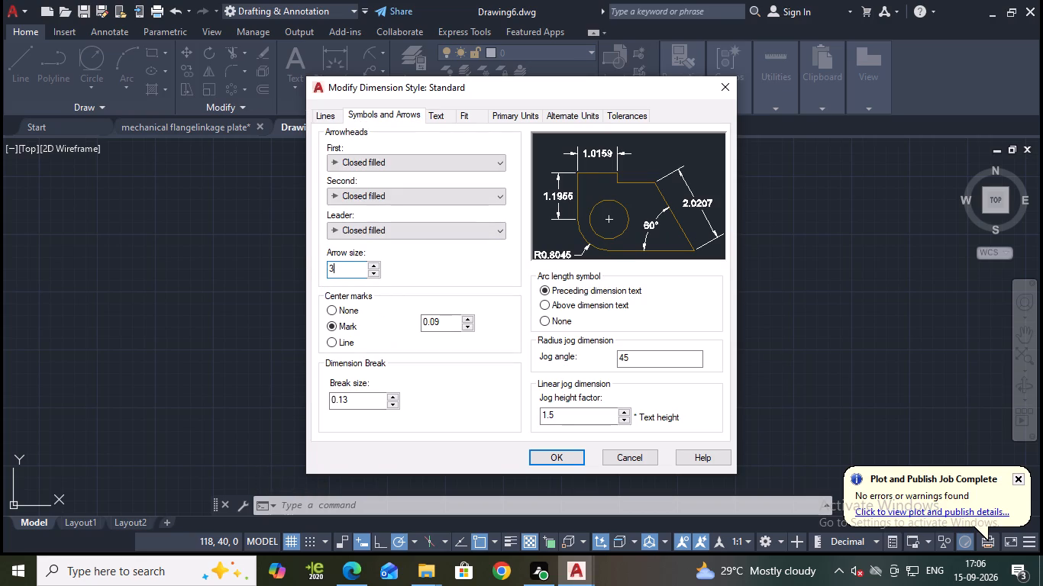
key(Return)
click(449, 118)
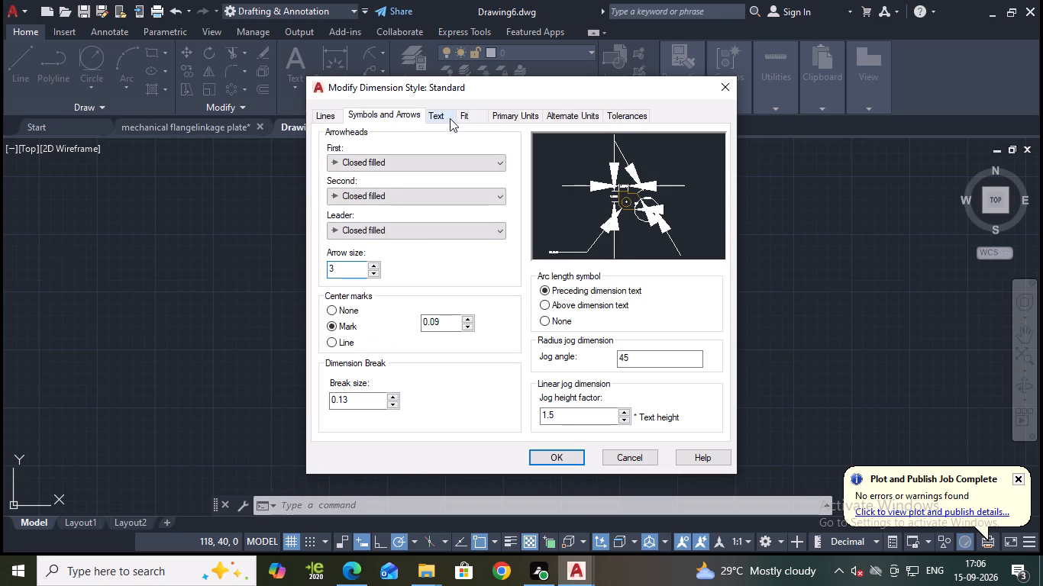
drag(497, 228, 436, 223)
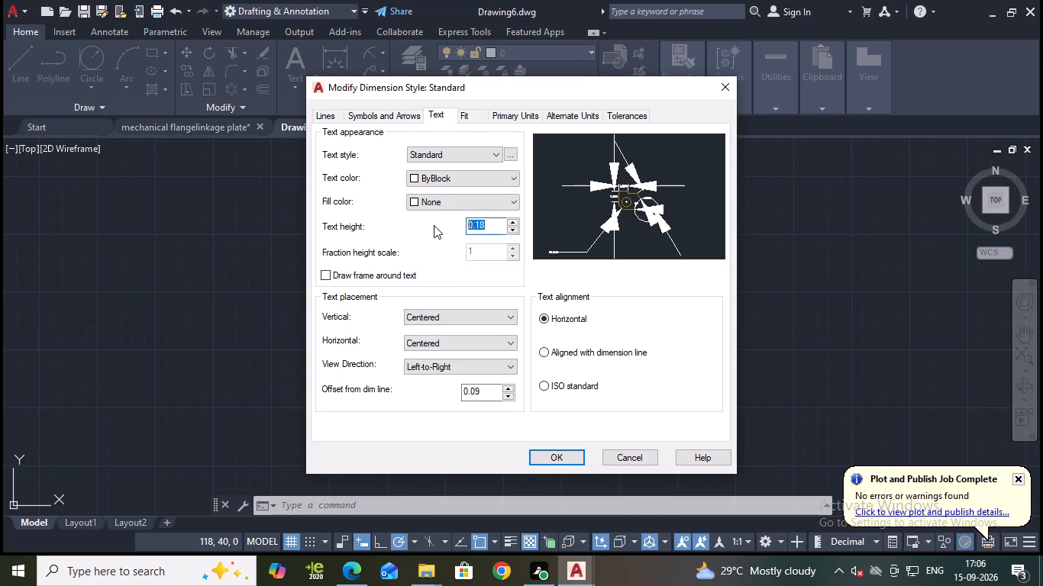
key(4)
key(Return)
Set the linear dimension precision of the Standard dimension style to 0.0.
click(505, 118)
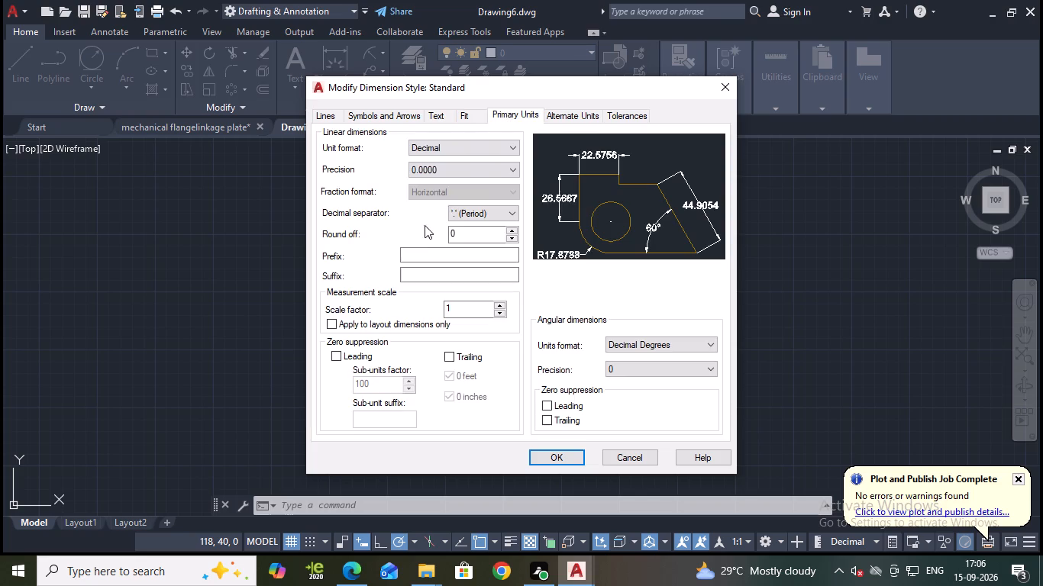
click(447, 169)
click(440, 194)
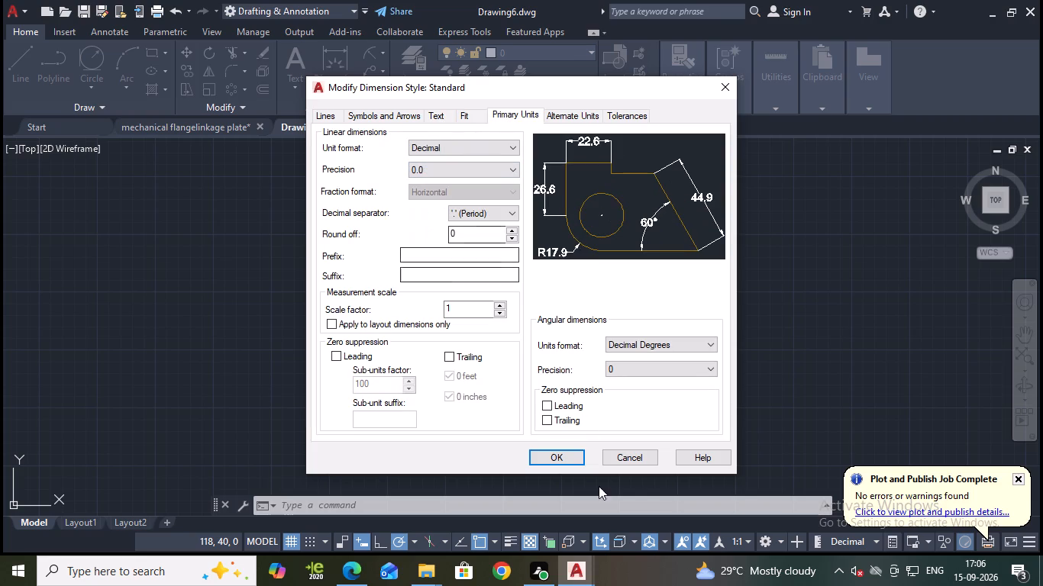
Set the Standard dimension style's text alignment to ISO standard and make the style current.
click(389, 109)
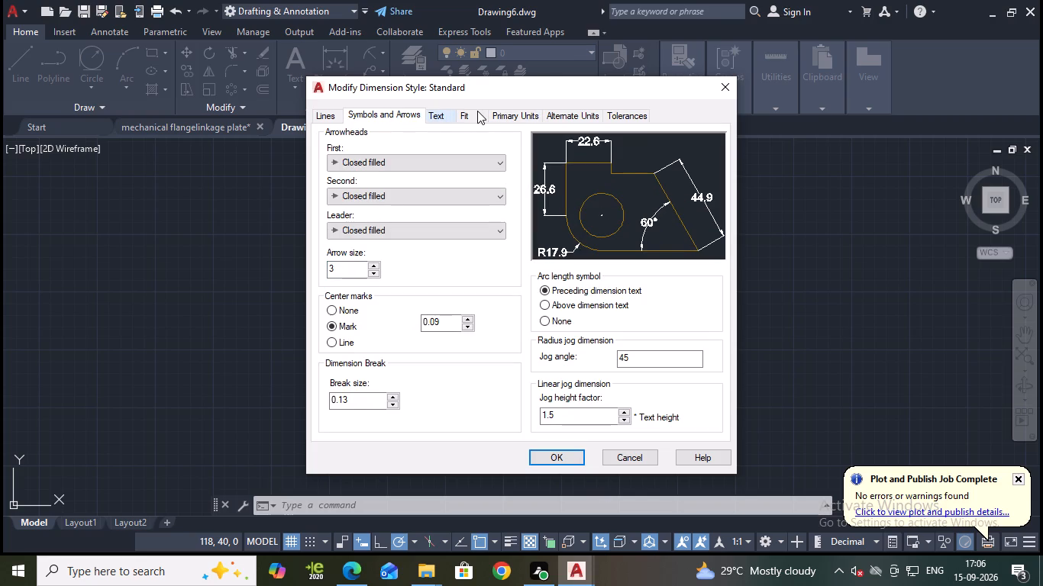
click(496, 111)
click(473, 120)
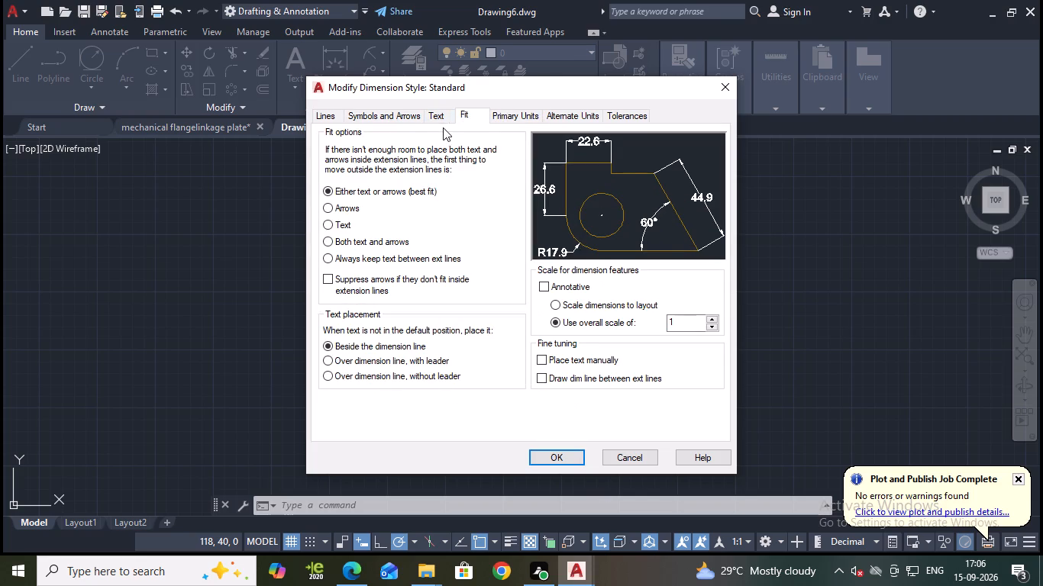
click(435, 121)
click(585, 391)
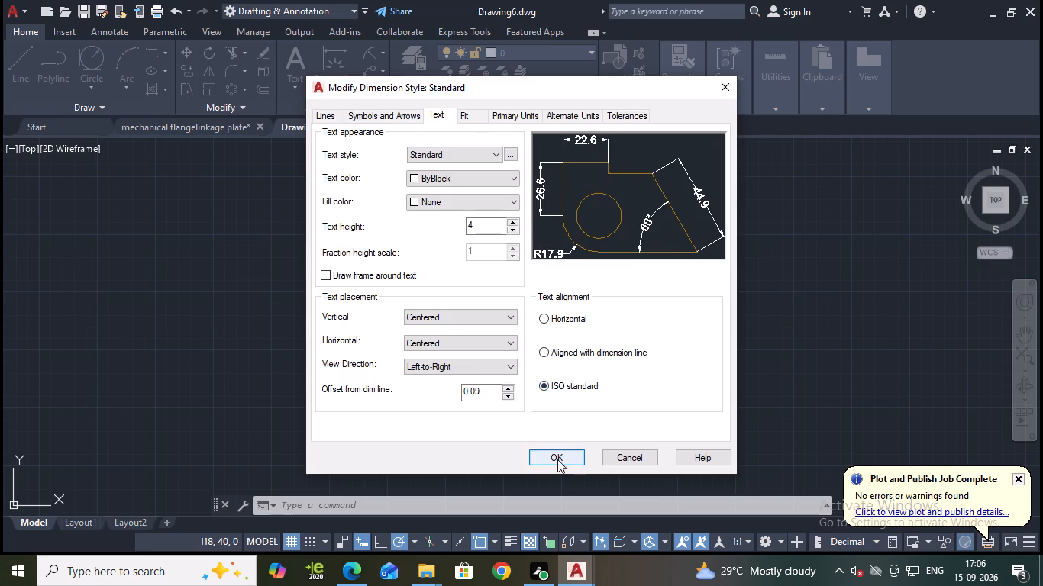
click(557, 459)
click(664, 204)
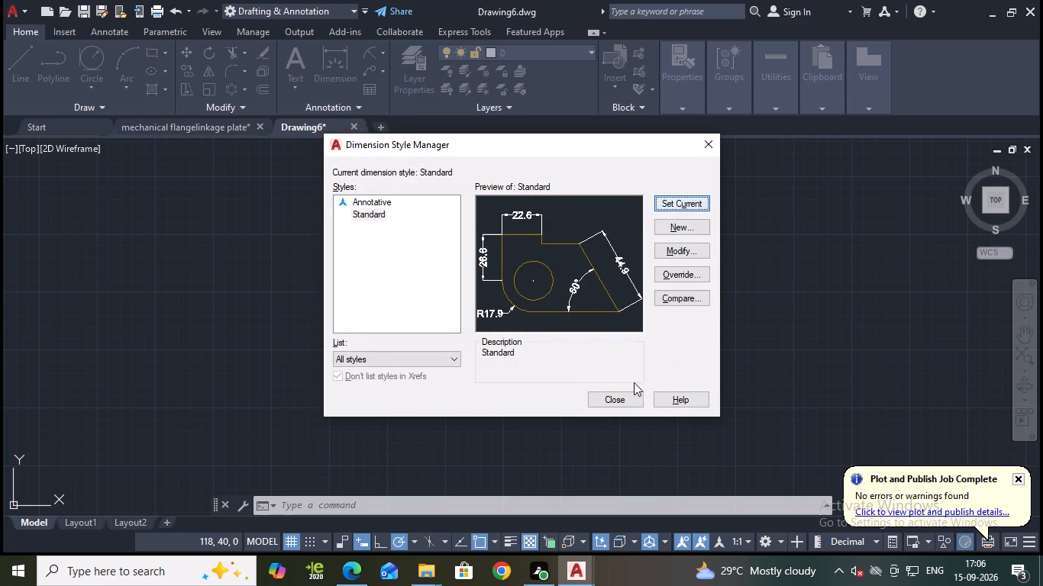
click(633, 396)
Turn off the drawing grid display.
click(280, 542)
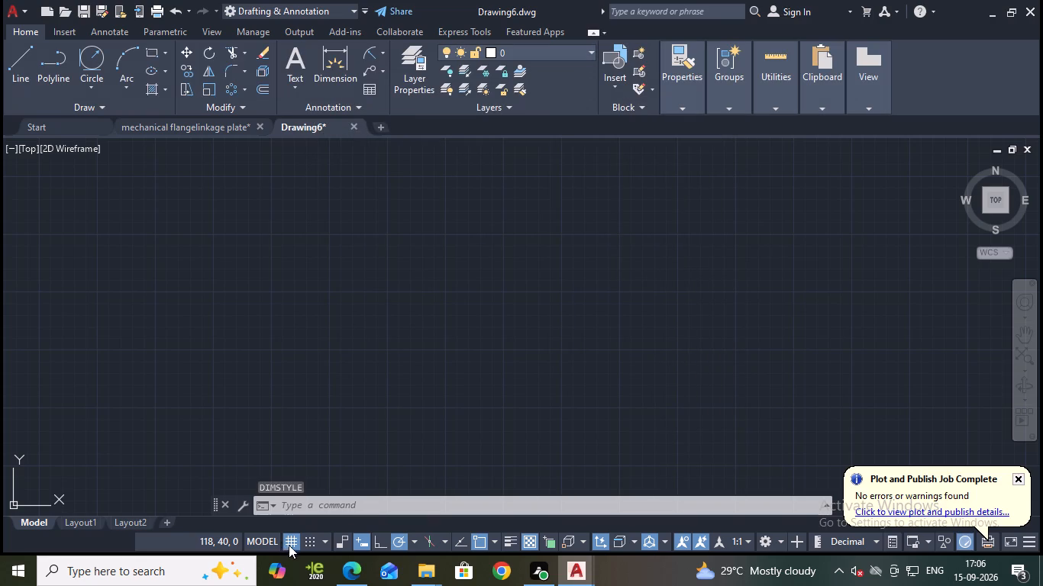
click(289, 546)
Set the model space limits with lower-left corner 0,0 and upper-right corner 1000,1000.
text(limits)
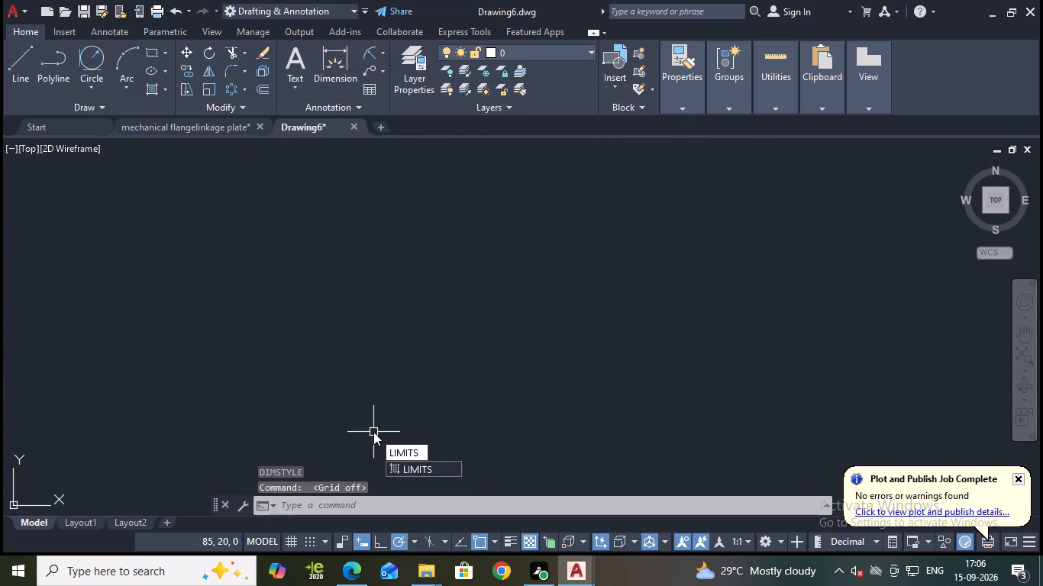
key(Return)
text(0,0)
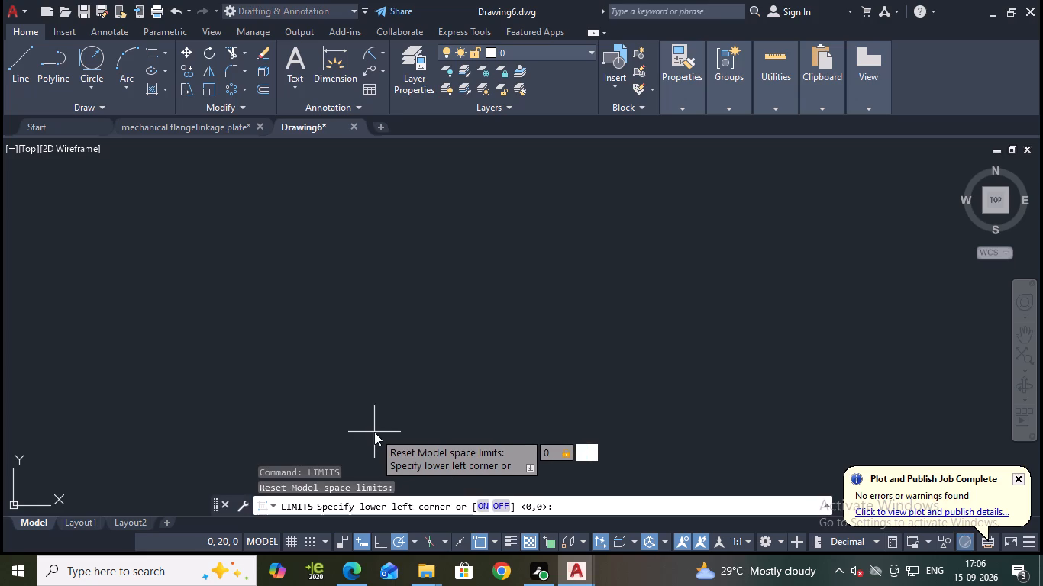
key(Return)
text(1000)
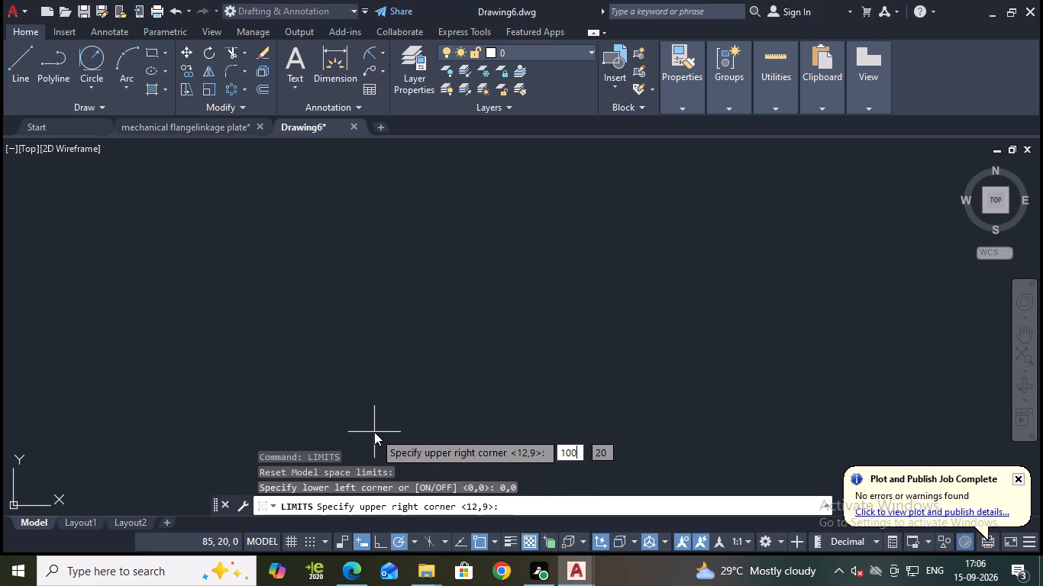
text(,1000)
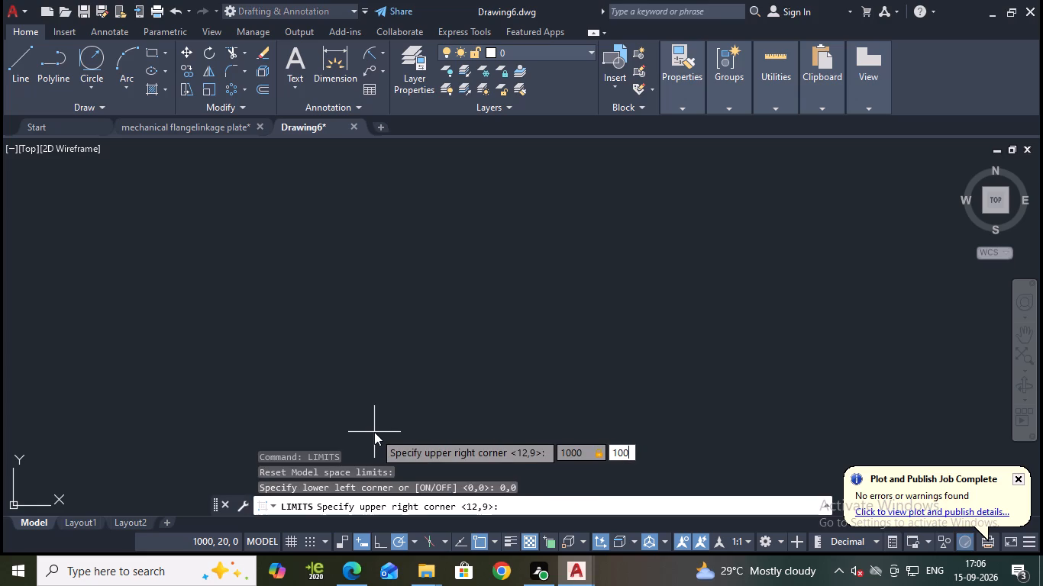
key(Return)
key(z)
key(Return)
key(a)
key(Return)
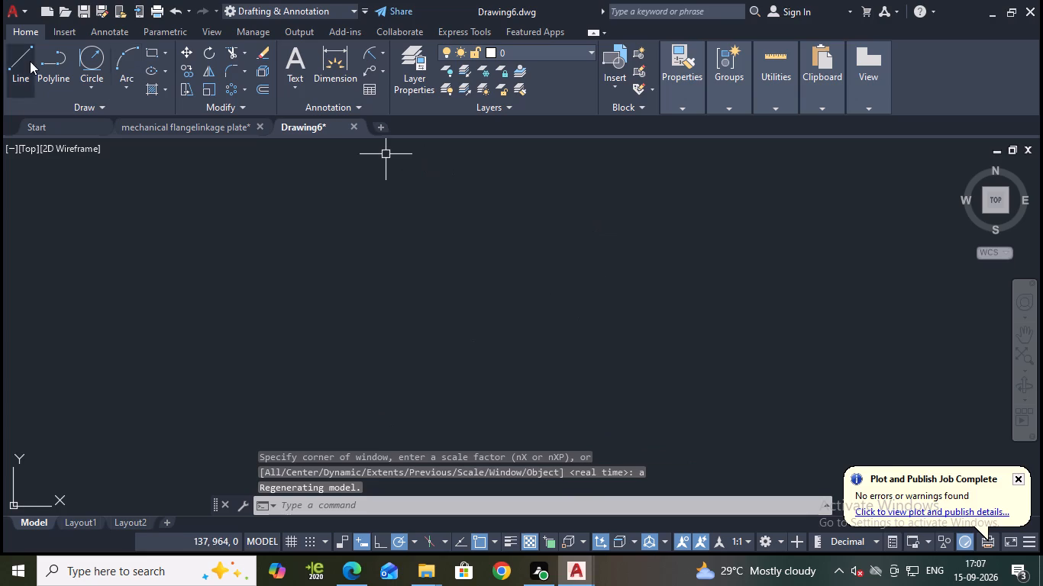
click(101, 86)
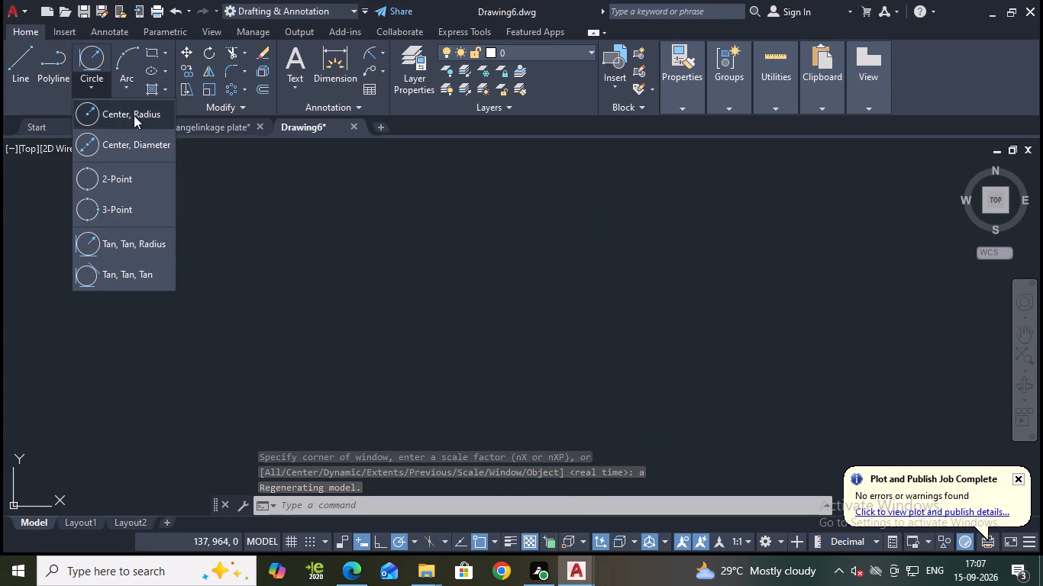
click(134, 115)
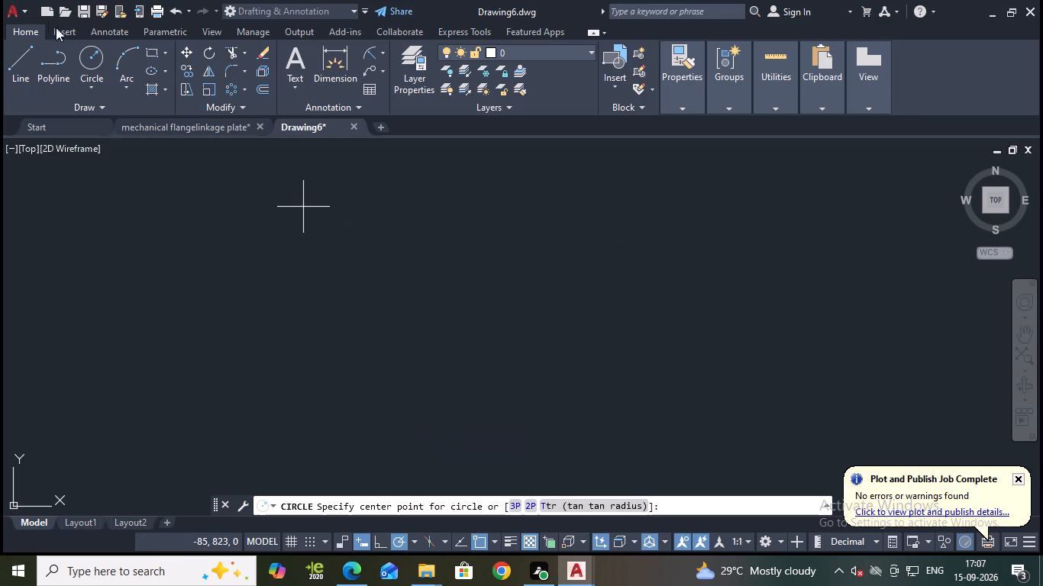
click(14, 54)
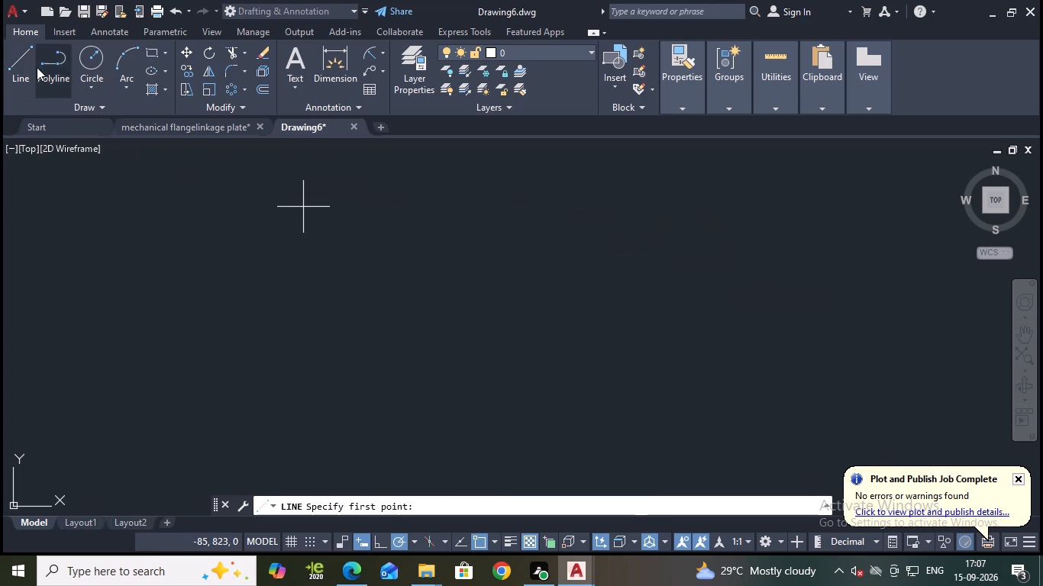
Draw a rectangle 16 wide and 2 high in the empty drawing area.
click(157, 53)
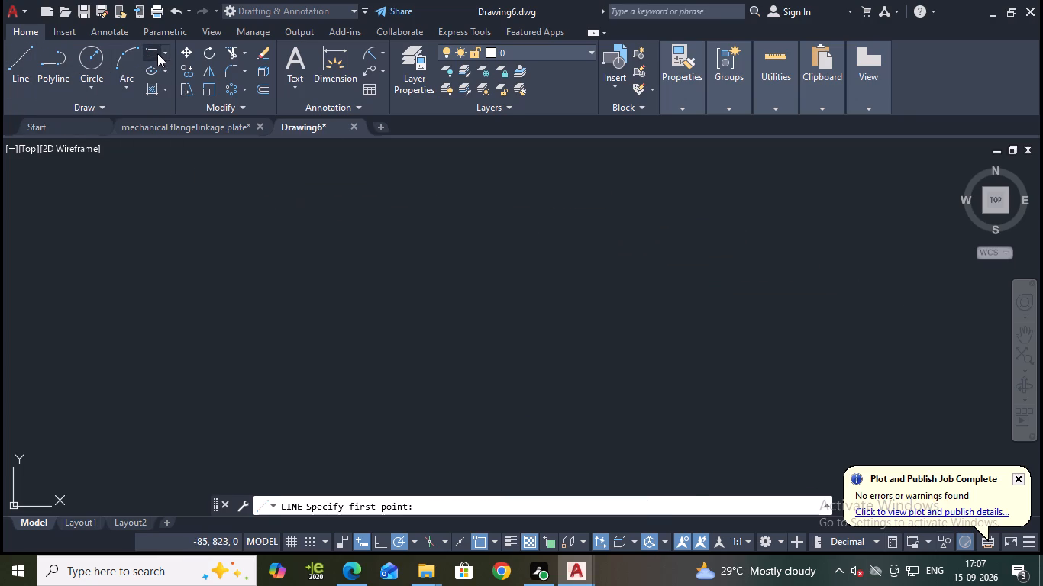
click(499, 230)
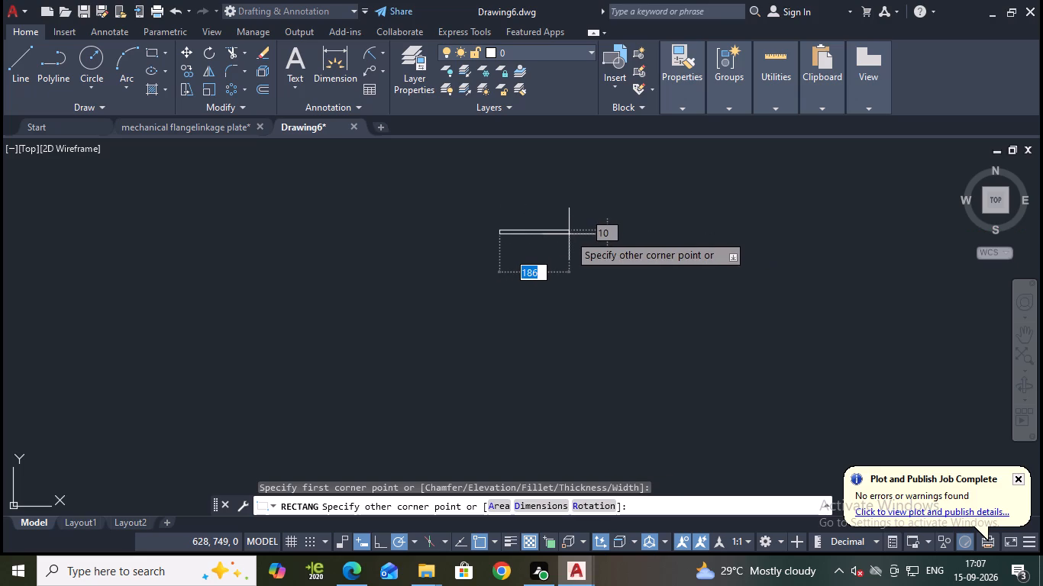
text(16)
key(BackSpace)
key(6)
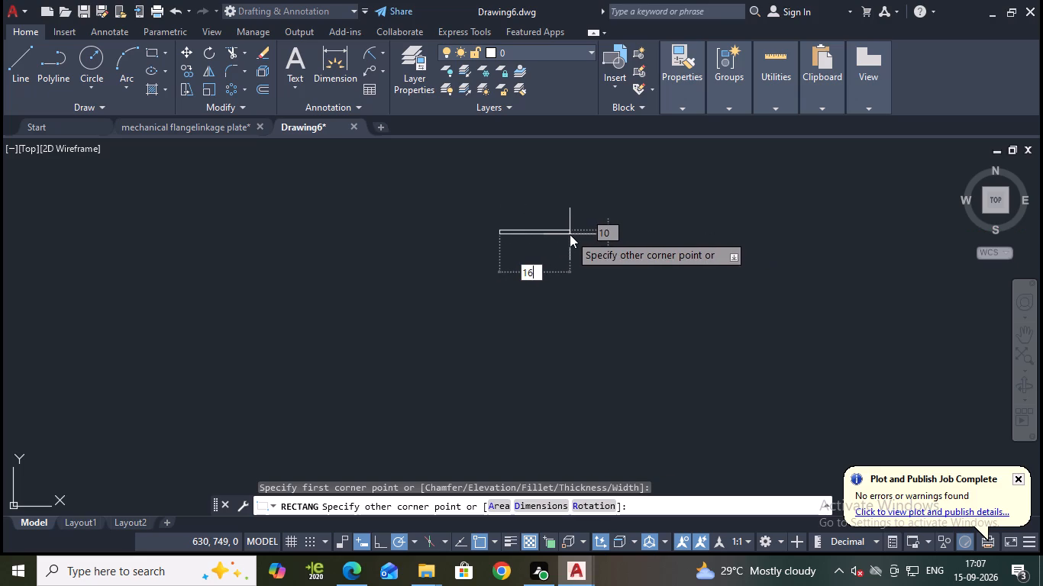
key(Tab)
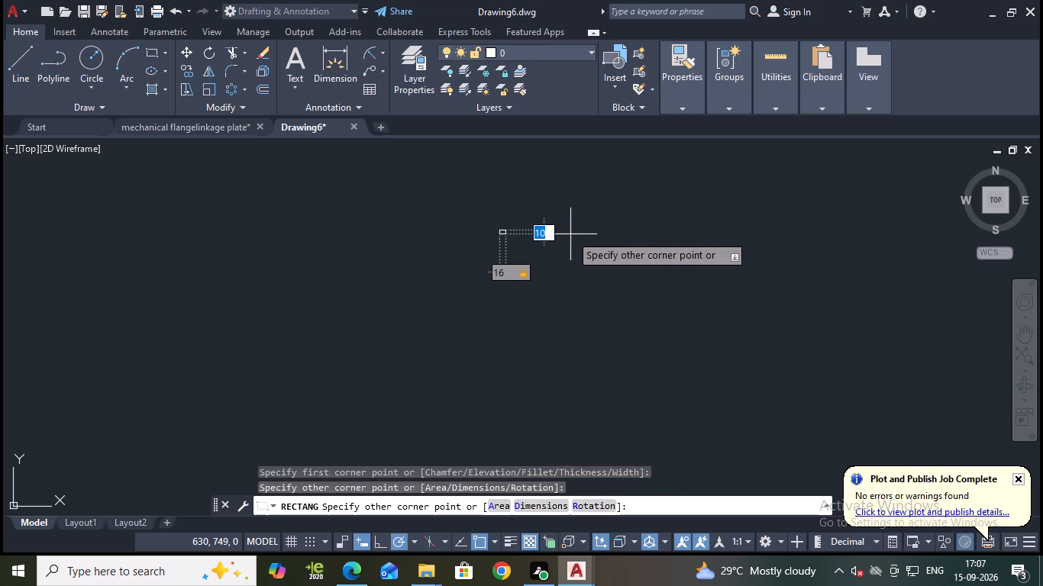
scroll(520, 224, up, 2)
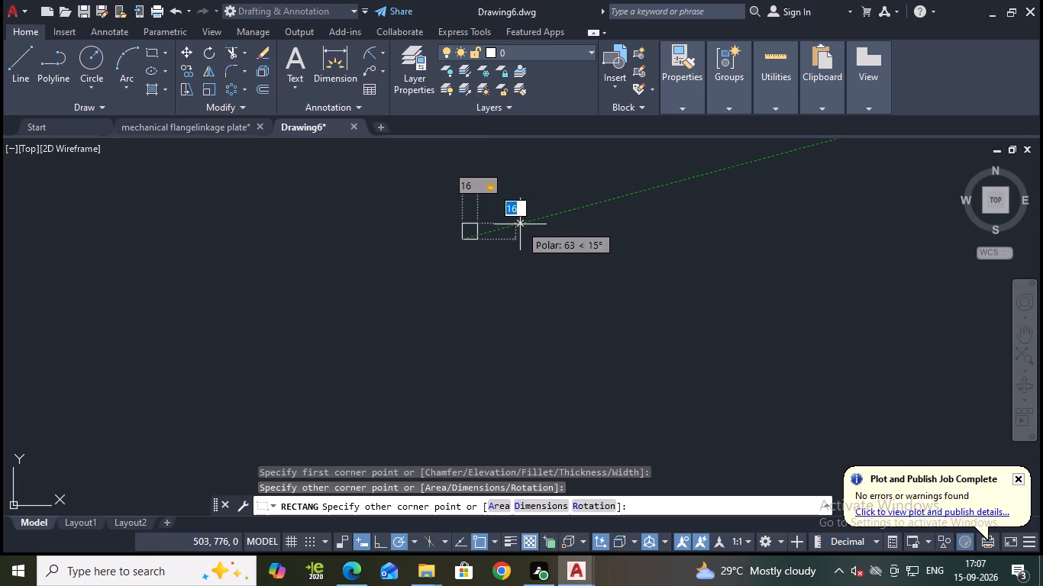
scroll(519, 224, up, 3)
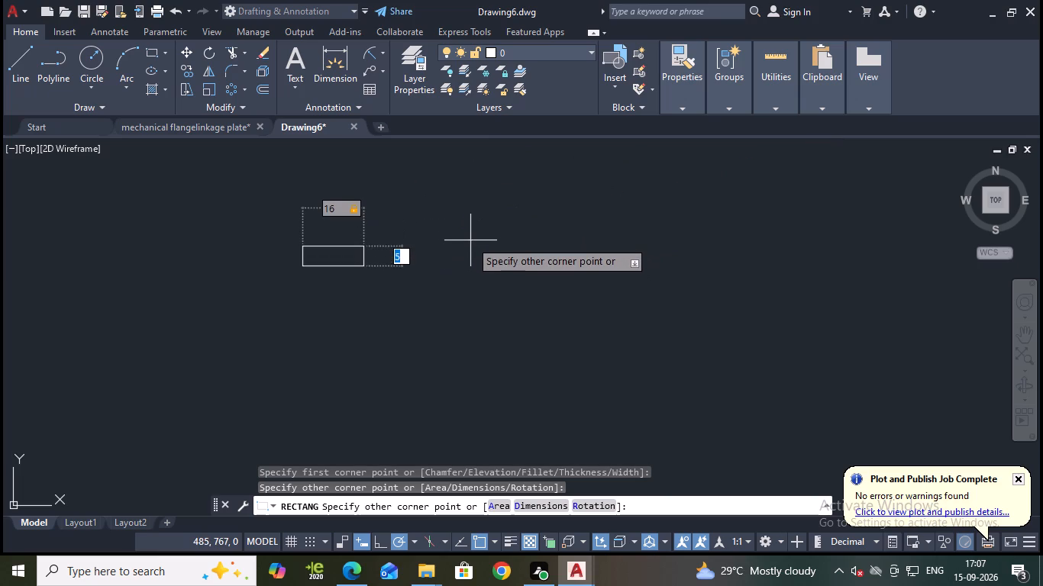
key(2)
key(Return)
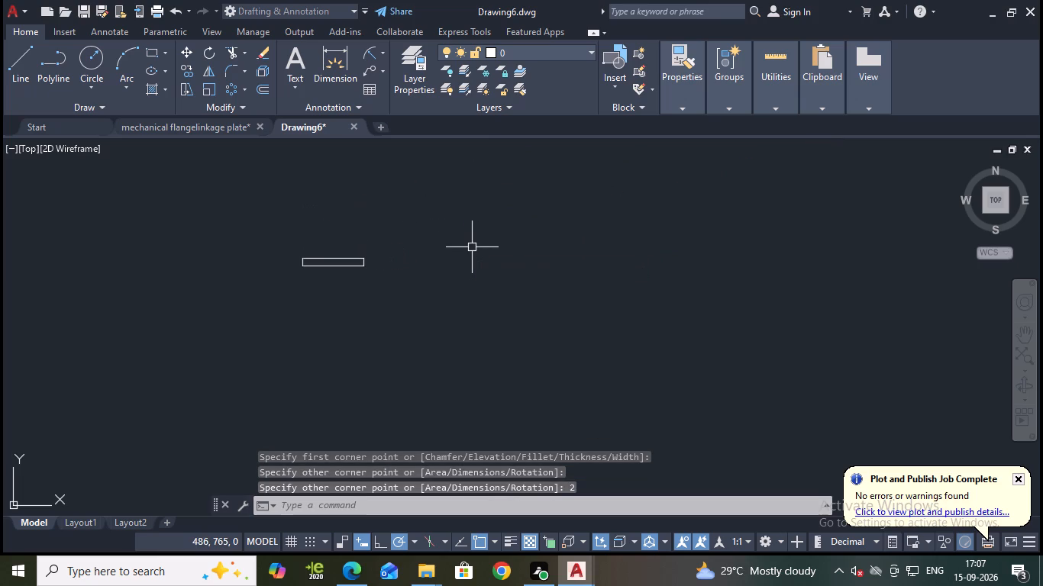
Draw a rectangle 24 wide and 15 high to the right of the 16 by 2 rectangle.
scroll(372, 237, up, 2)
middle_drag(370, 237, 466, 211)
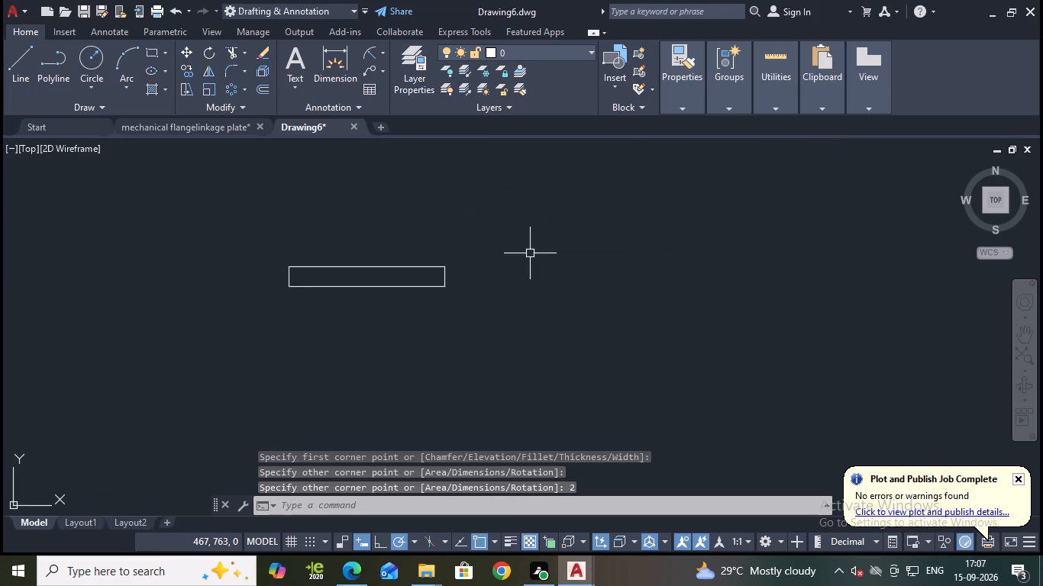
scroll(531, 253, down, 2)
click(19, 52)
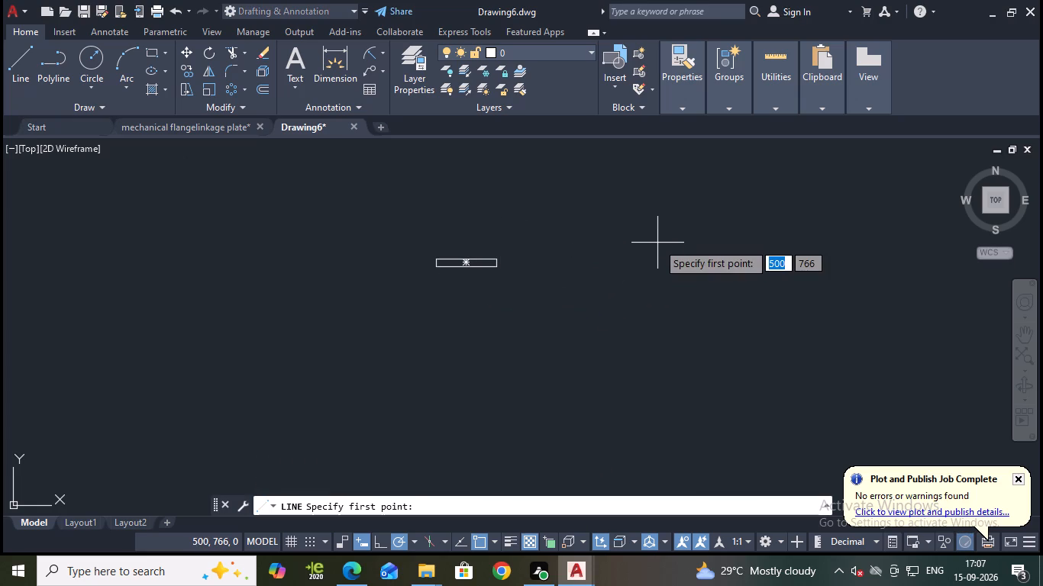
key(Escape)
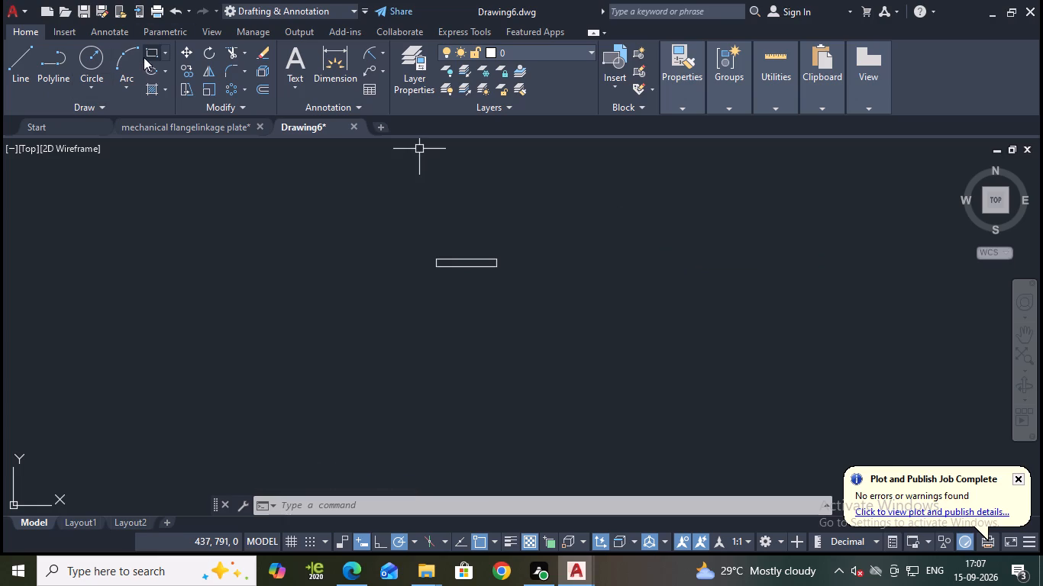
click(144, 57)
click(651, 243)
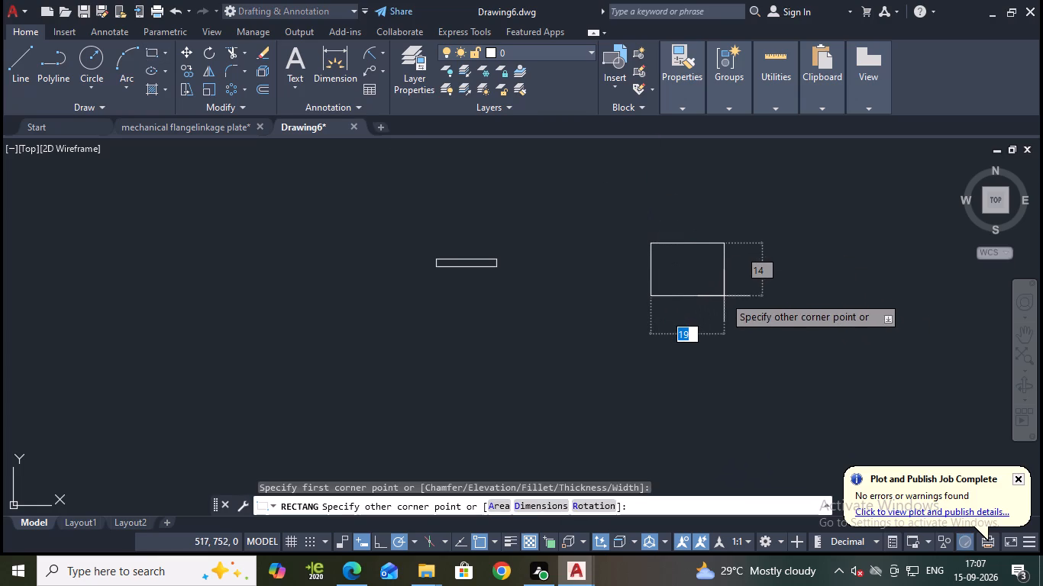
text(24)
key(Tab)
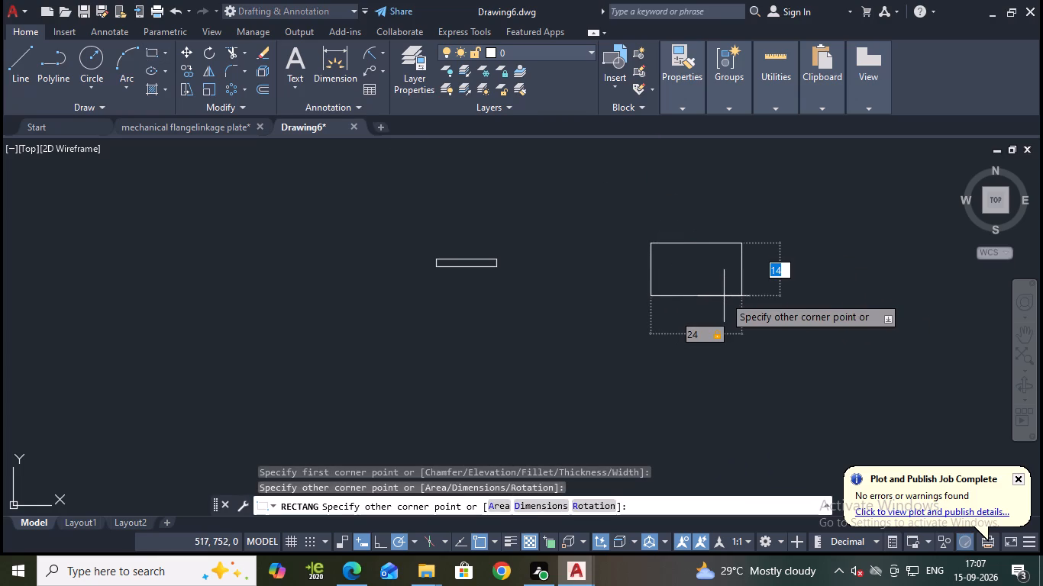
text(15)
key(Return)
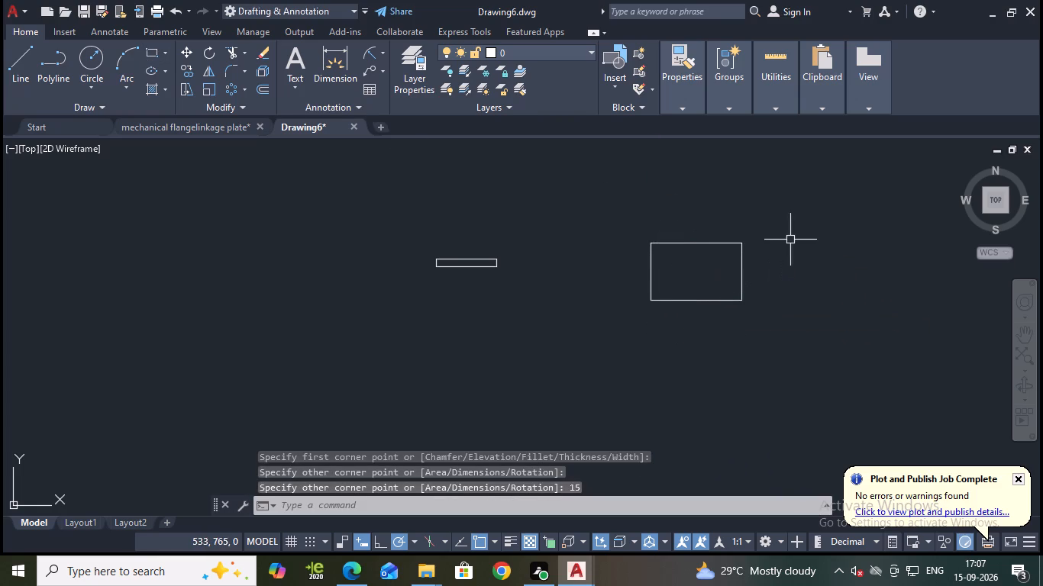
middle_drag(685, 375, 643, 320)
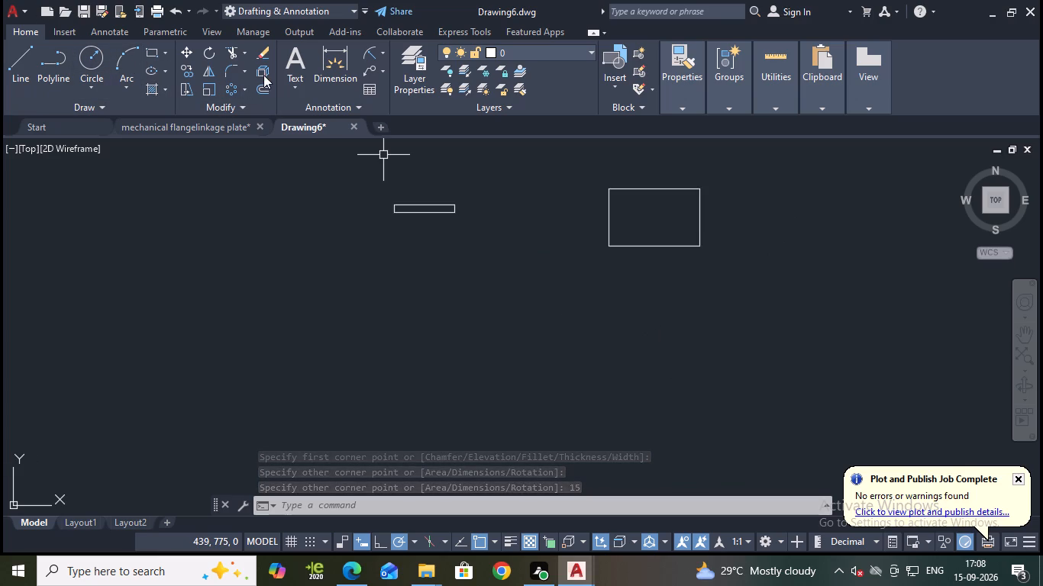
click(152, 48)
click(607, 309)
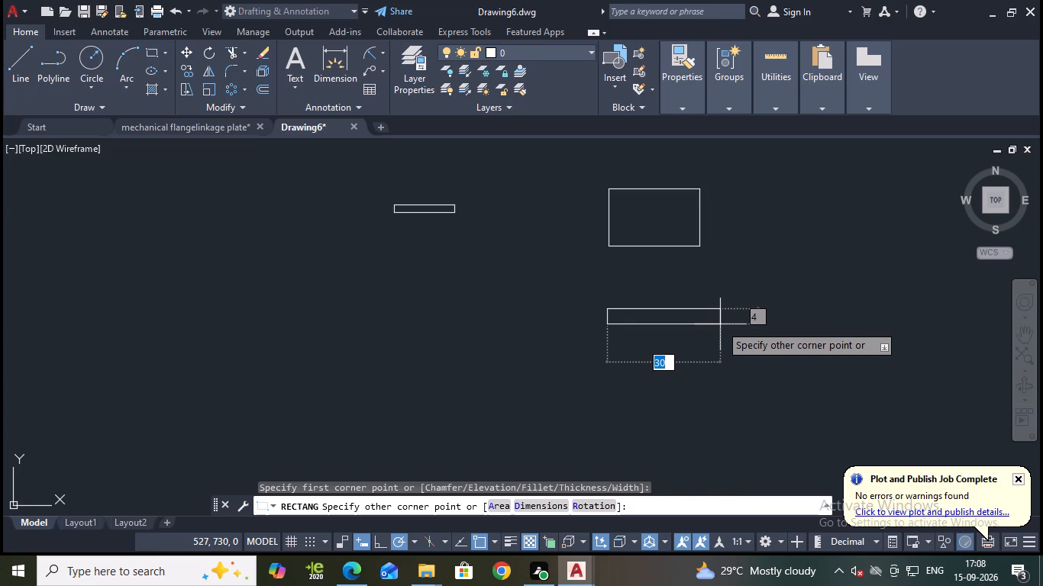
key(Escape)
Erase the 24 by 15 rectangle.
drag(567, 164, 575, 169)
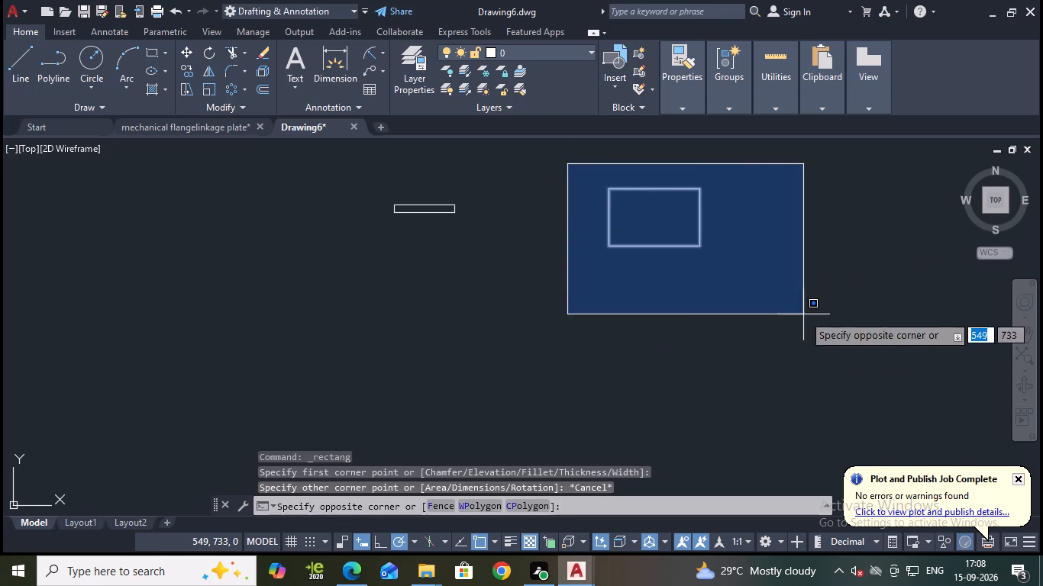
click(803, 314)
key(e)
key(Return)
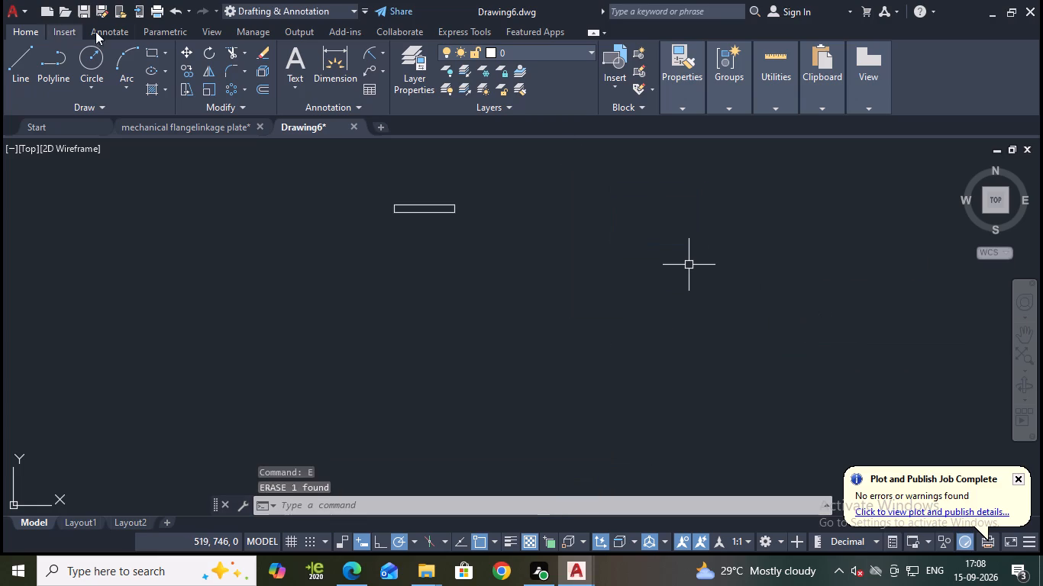
Draw a rectangle 16 wide and 15 high to the right of the 16 by 2 rectangle.
click(151, 53)
click(563, 214)
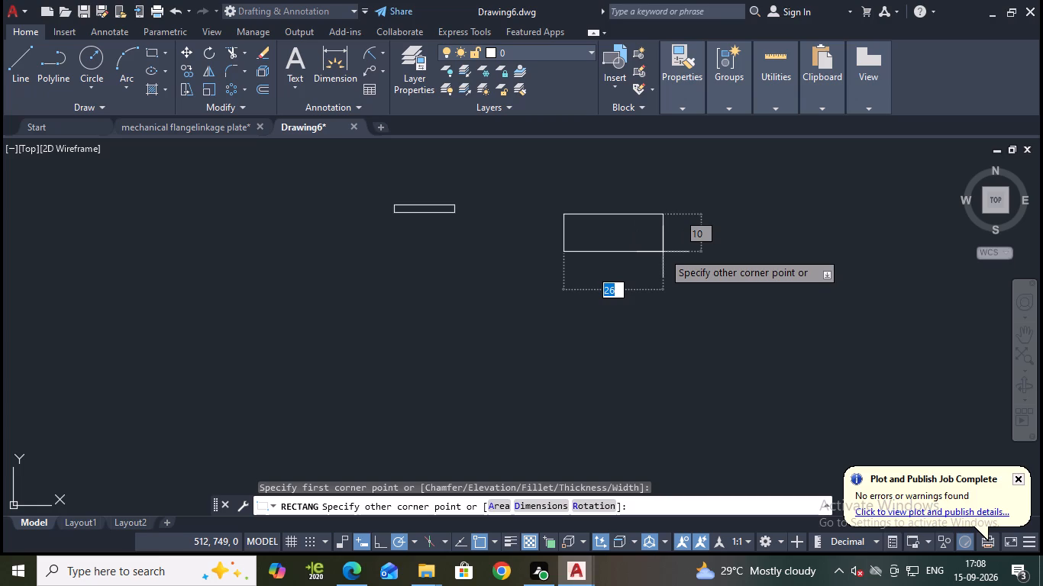
text(16)
key(Tab)
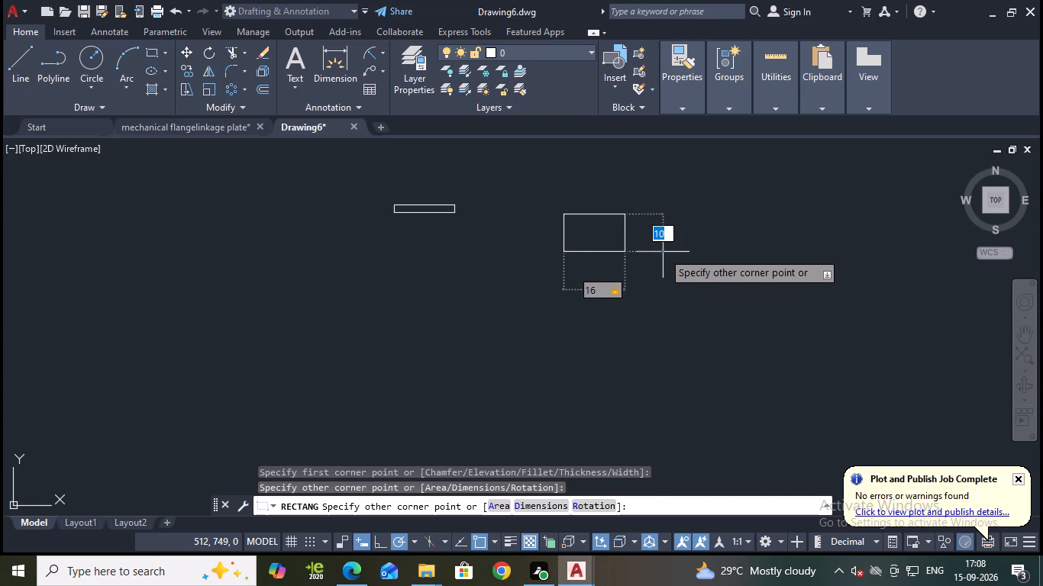
text(15)
key(Return)
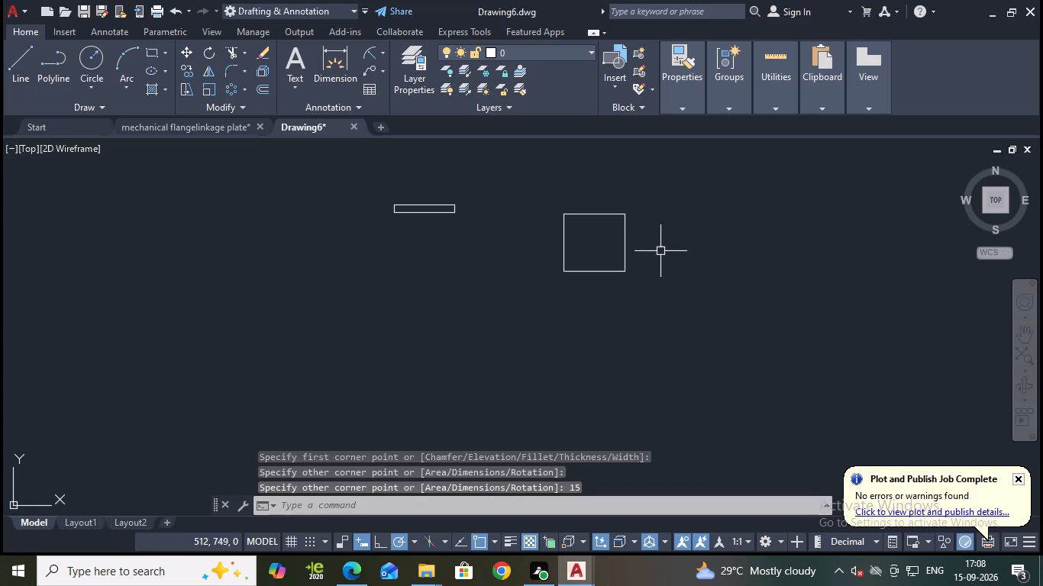
Draw a rectangle 24 wide and 4 high below the 16 by 15 rectangle.
click(155, 47)
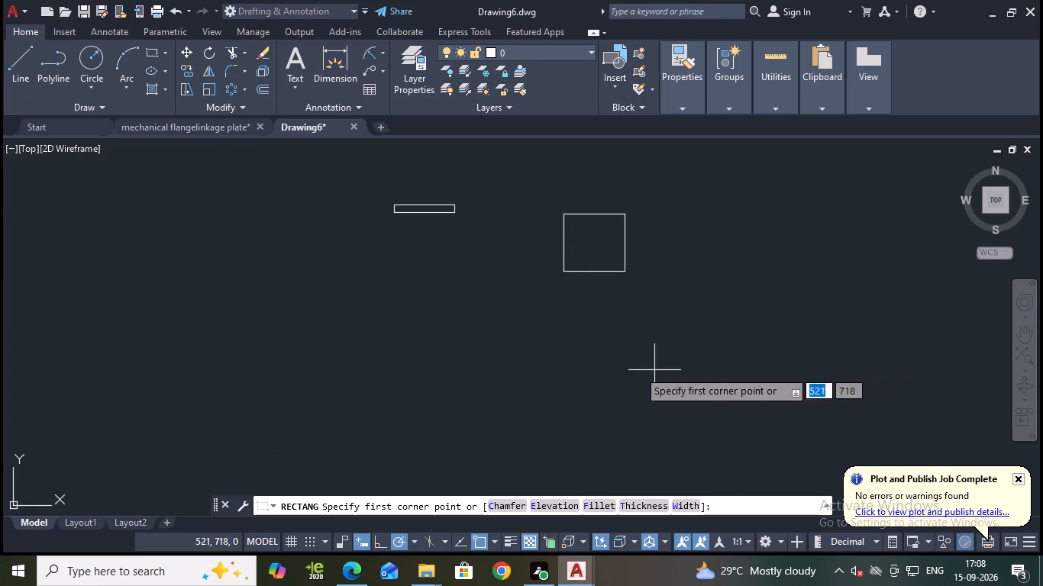
click(548, 327)
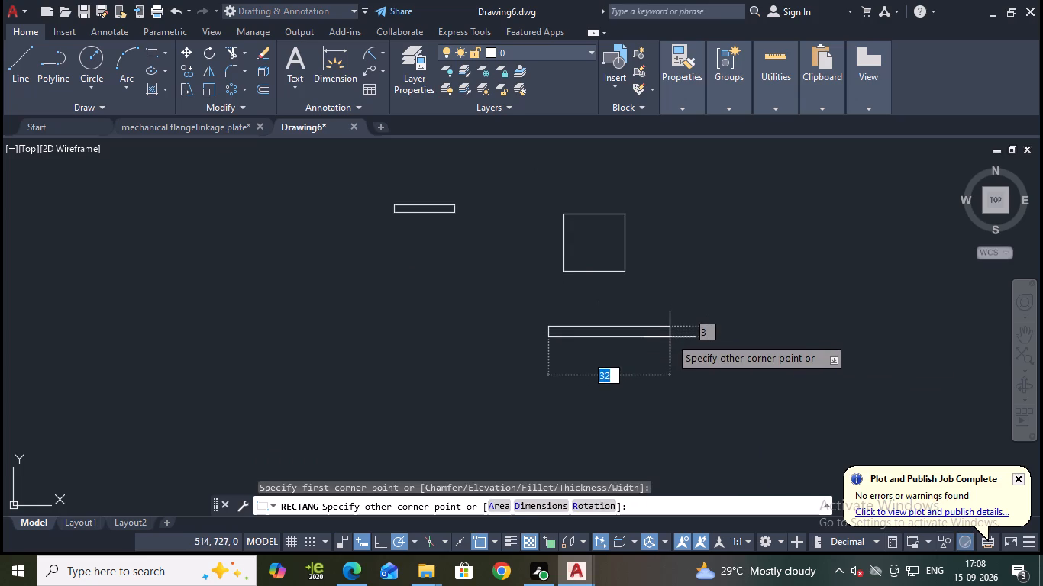
text(24)
key(Tab)
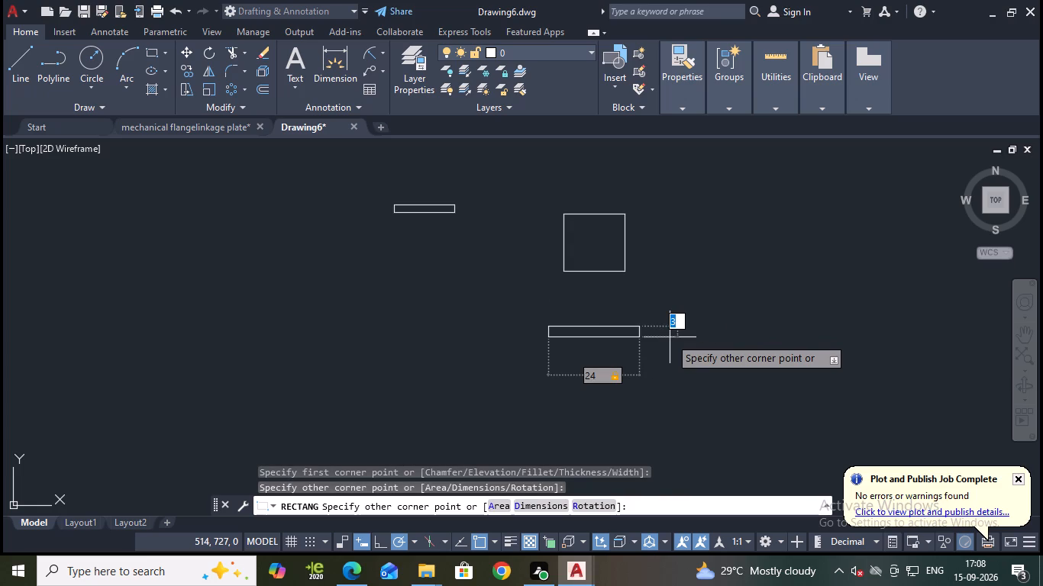
key(4)
key(Return)
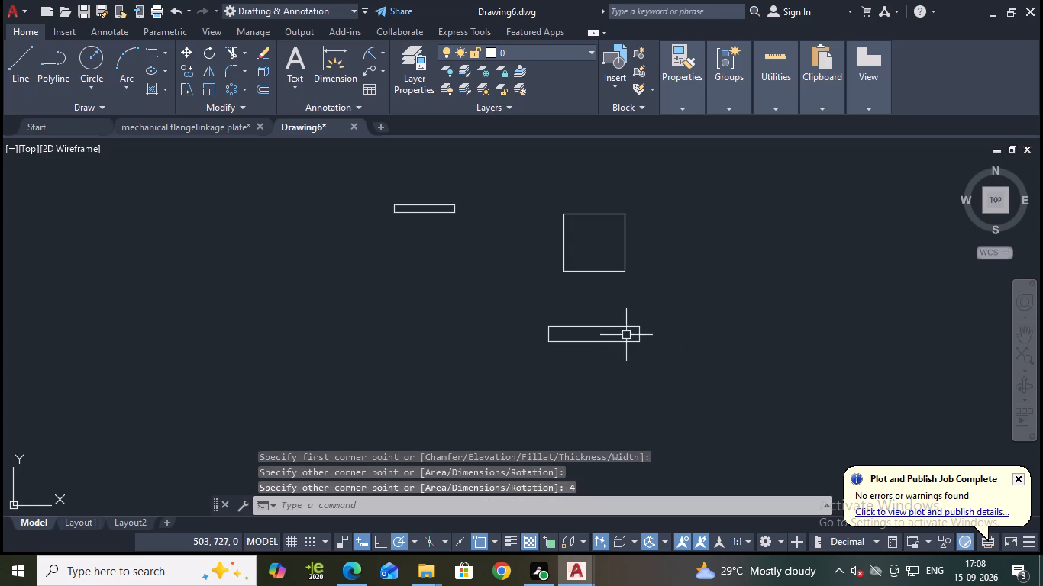
key(Escape)
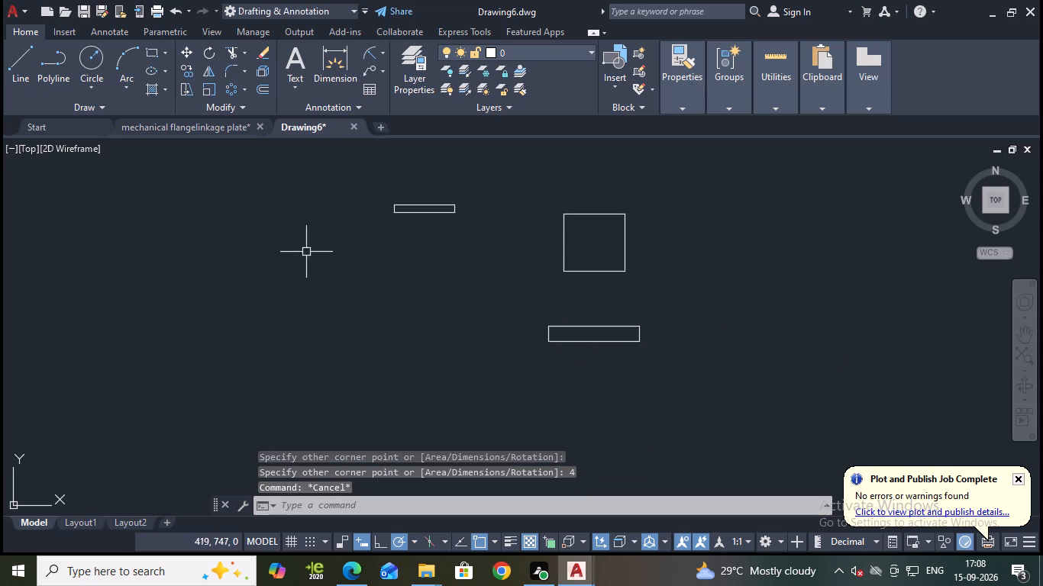
Draw a Tan, Tan, Tan circle touching the top, left and bottom edges at the left end of the 24 by 4 rectangle.
click(87, 81)
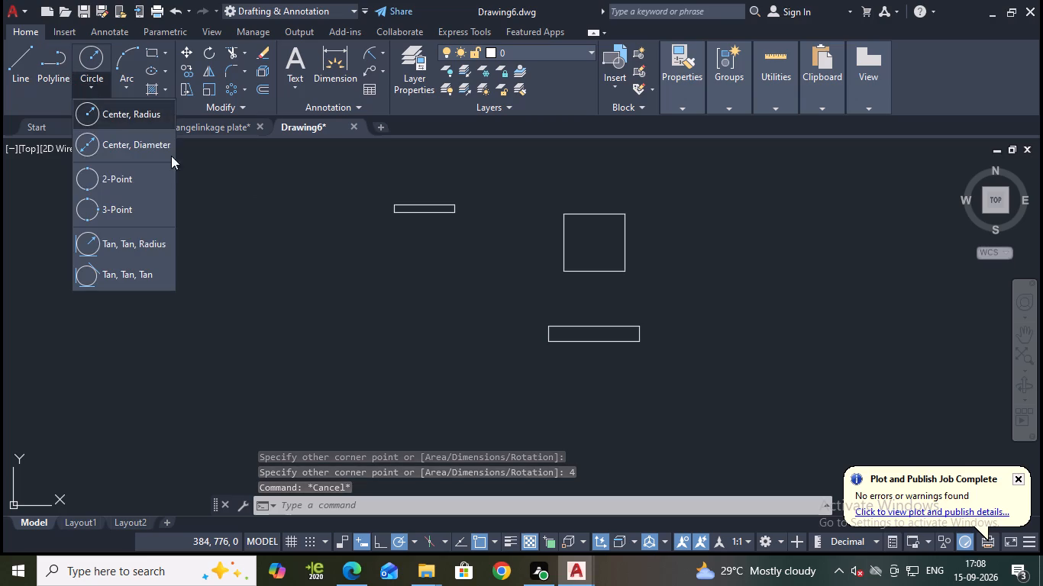
click(126, 252)
scroll(950, 451, up, 2)
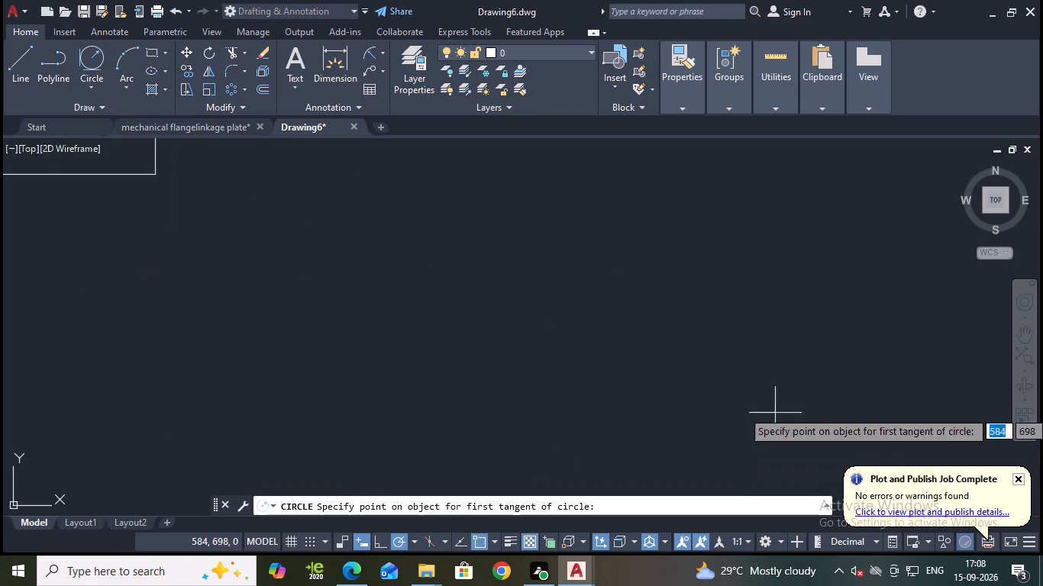
scroll(442, 234, down, 2)
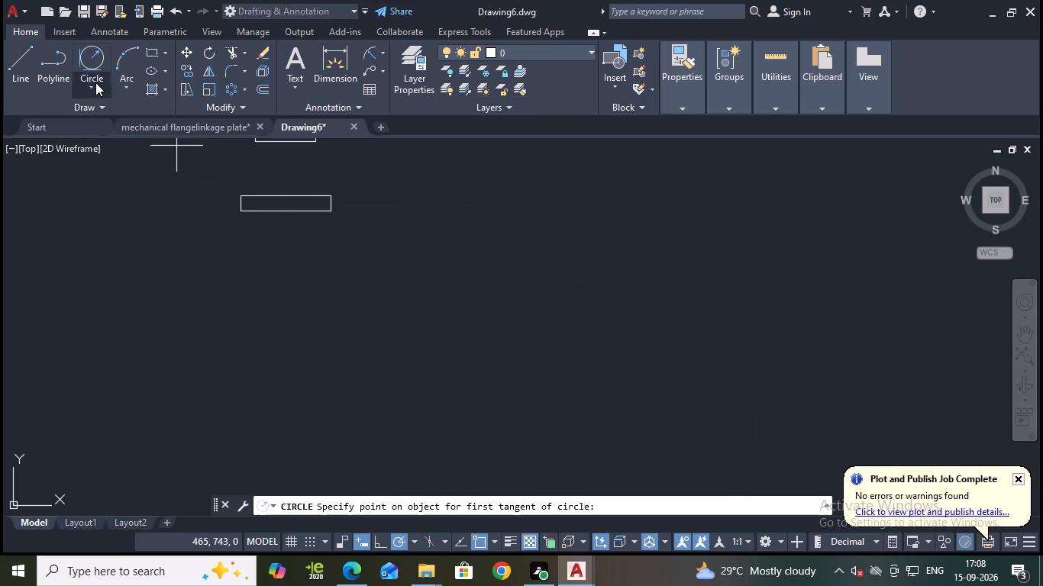
click(89, 79)
click(131, 268)
middle_drag(534, 315, 651, 398)
scroll(241, 219, up, 1)
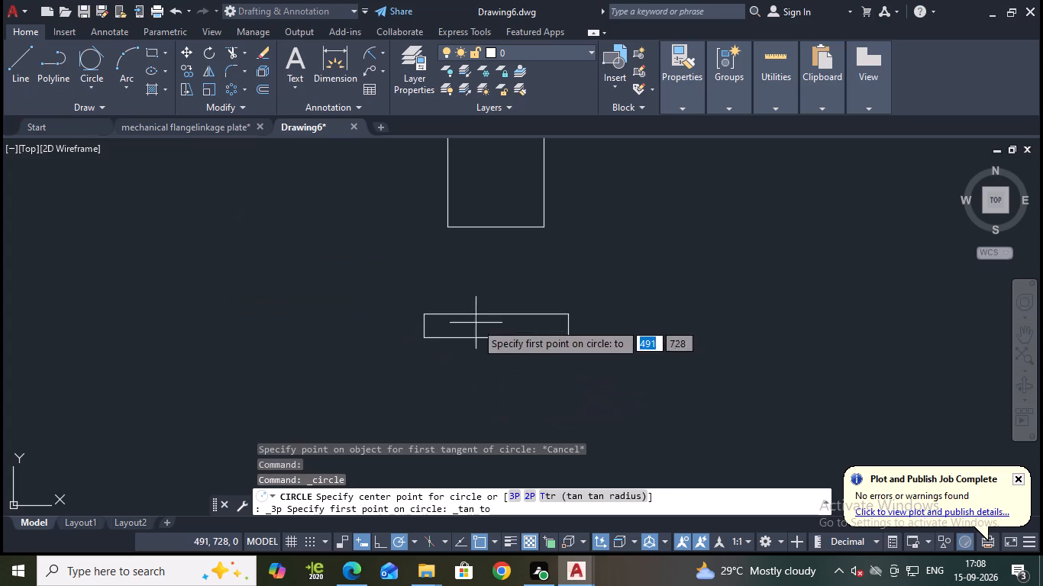
click(434, 316)
click(420, 326)
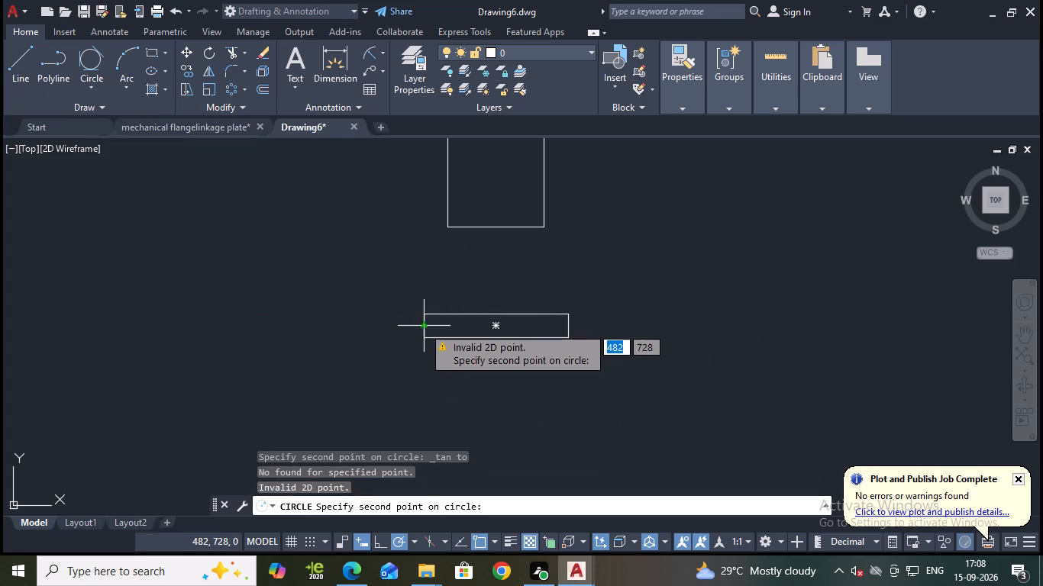
click(423, 327)
click(434, 338)
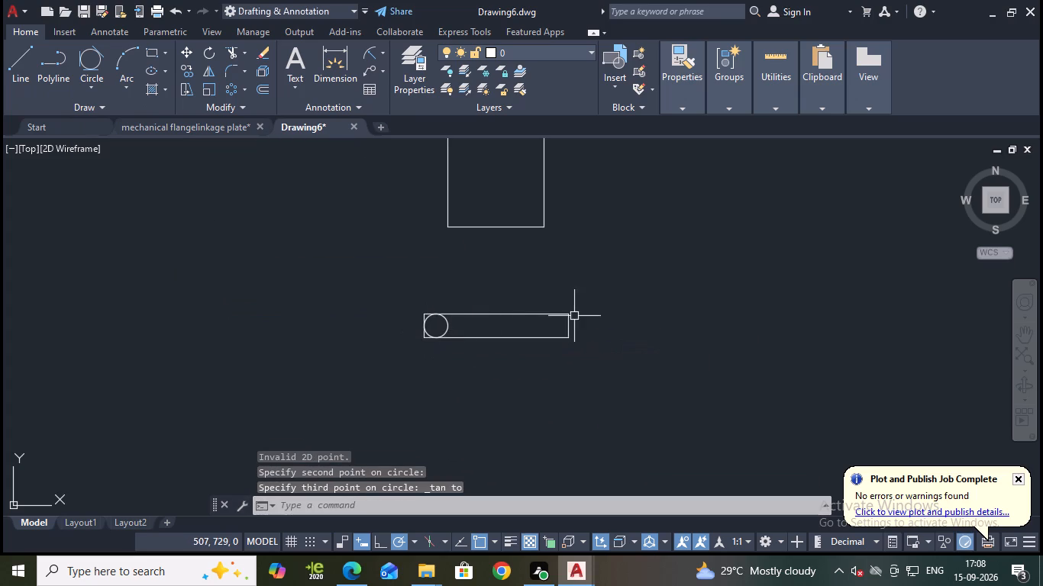
Draw a Tan, Tan, Tan circle touching the top, right and bottom edges at the right end of the 24 by 4 rectangle.
key(space)
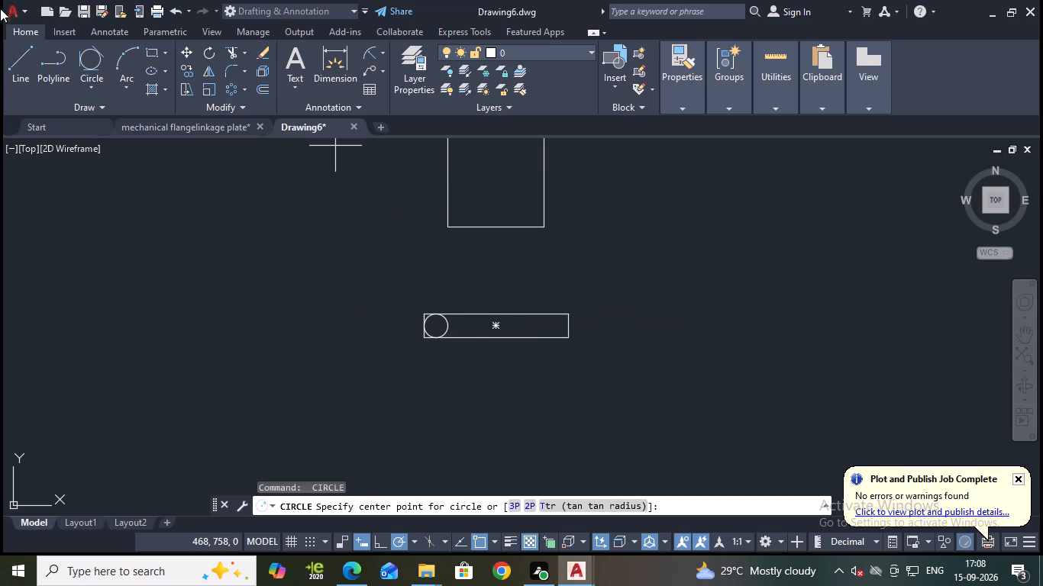
click(83, 59)
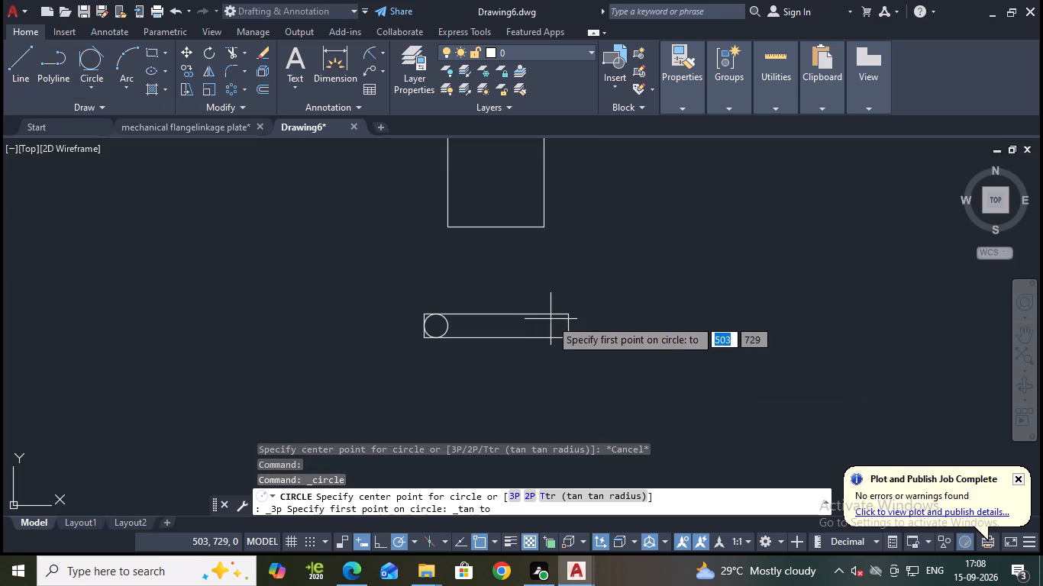
click(546, 316)
click(567, 327)
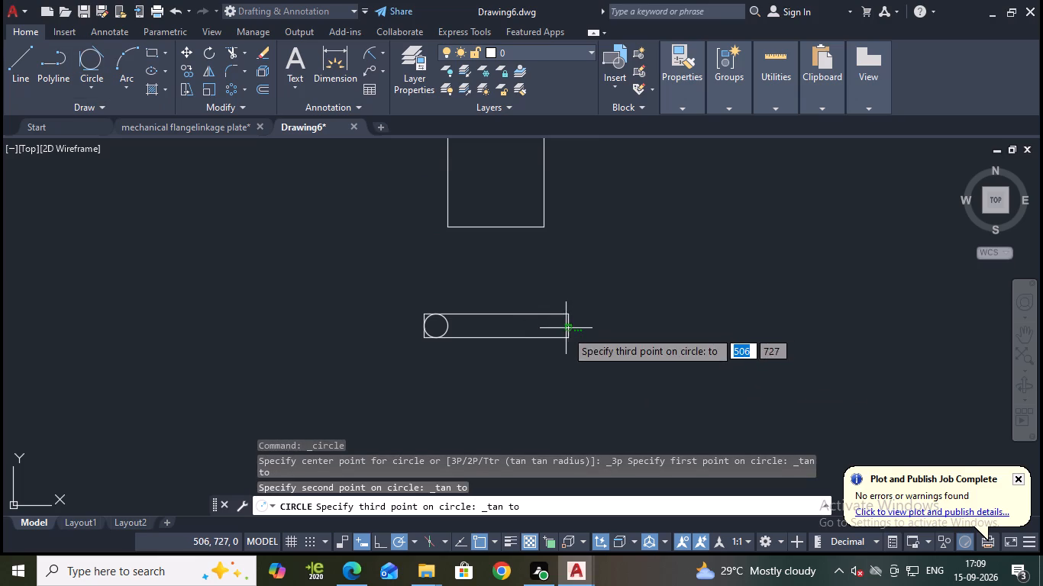
click(550, 337)
key(Escape)
Trim the square corners and the inner half of the circle at the left end of the 24 by 4 rectangle.
text(tr)
key(Return)
scroll(402, 320, up, 3)
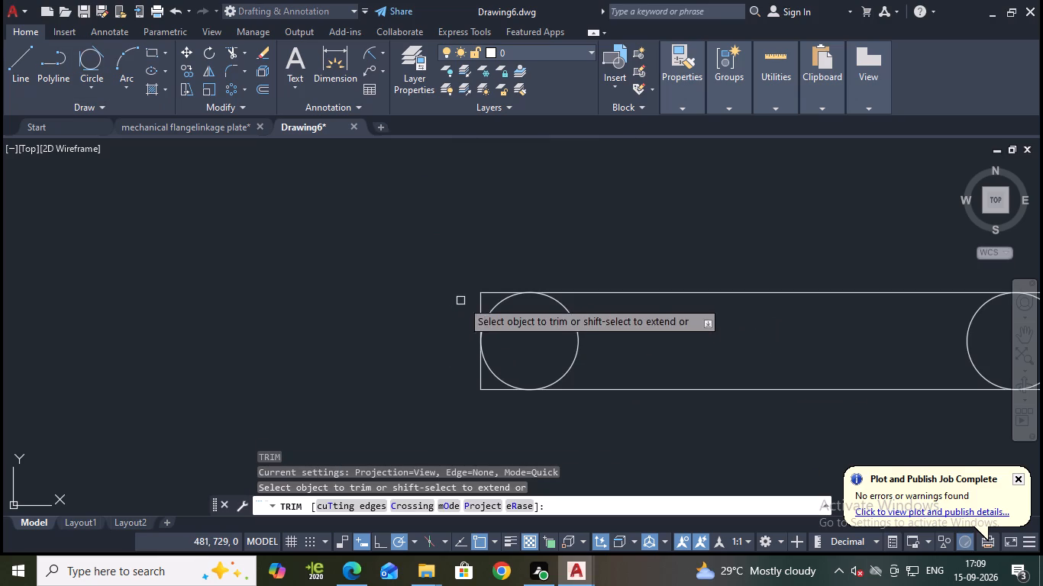
click(480, 301)
click(483, 295)
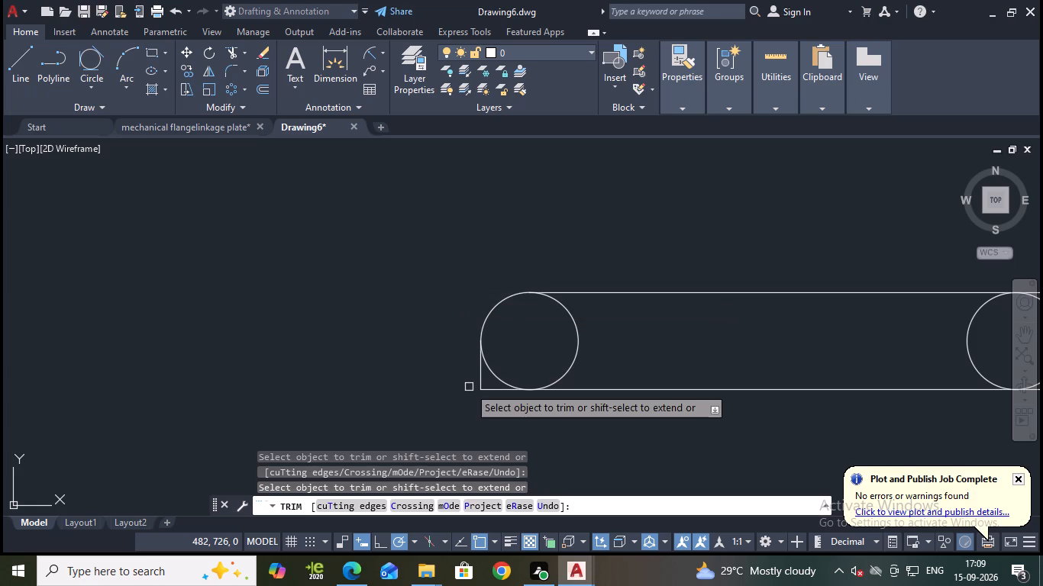
click(476, 382)
click(476, 382)
click(483, 385)
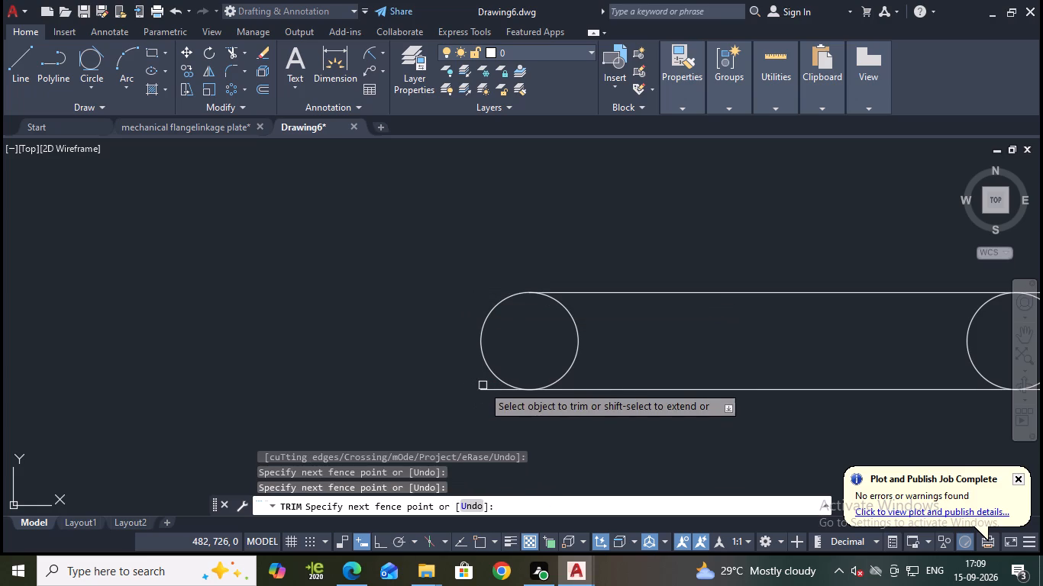
click(490, 391)
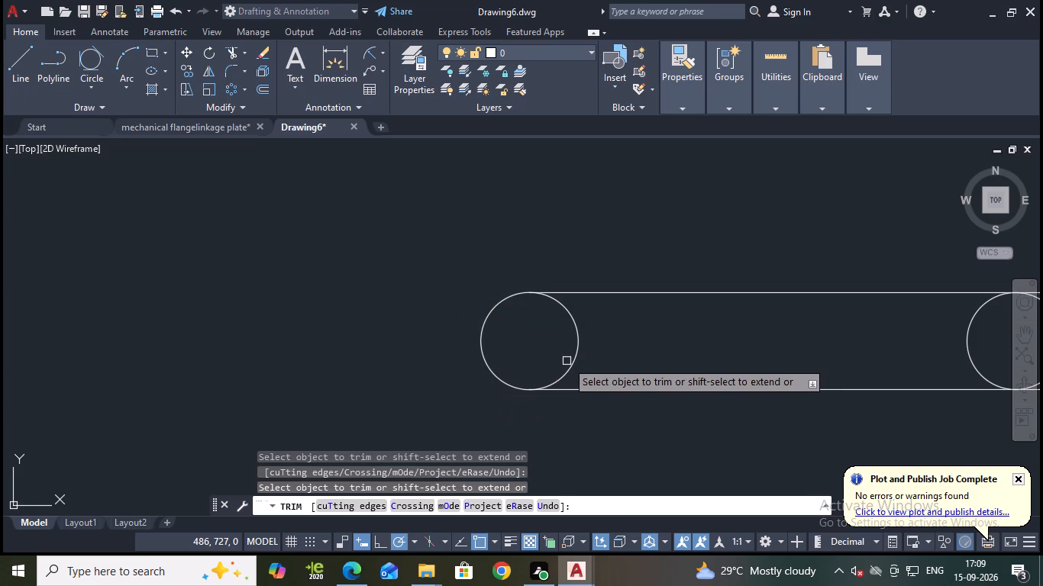
click(570, 361)
Trim the inner half of the circle and the square corners at the right end of the 24 by 4 rectangle.
scroll(622, 342, down, 2)
middle_drag(673, 345, 415, 373)
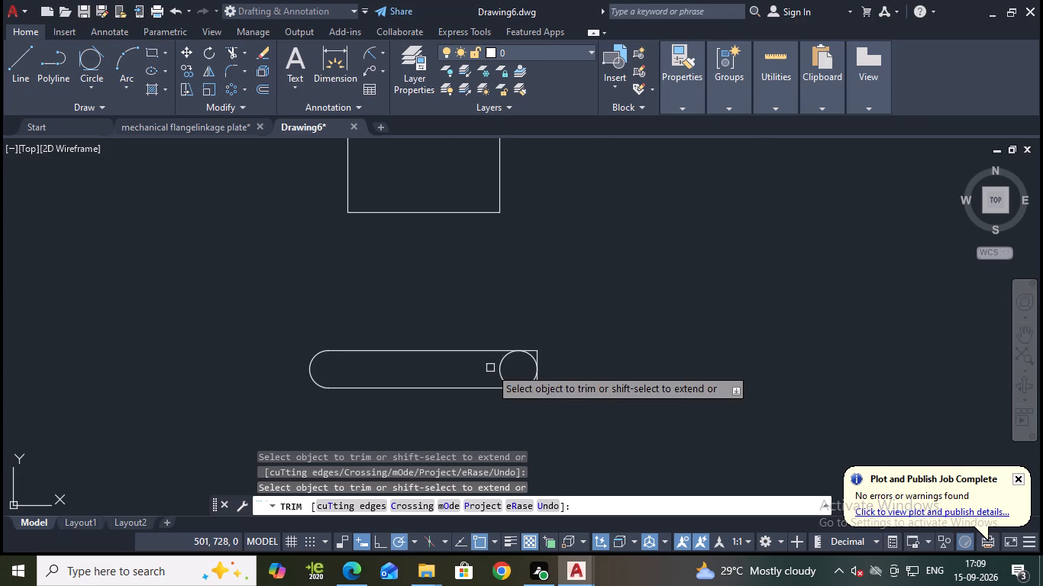
click(500, 371)
scroll(525, 349, up, 2)
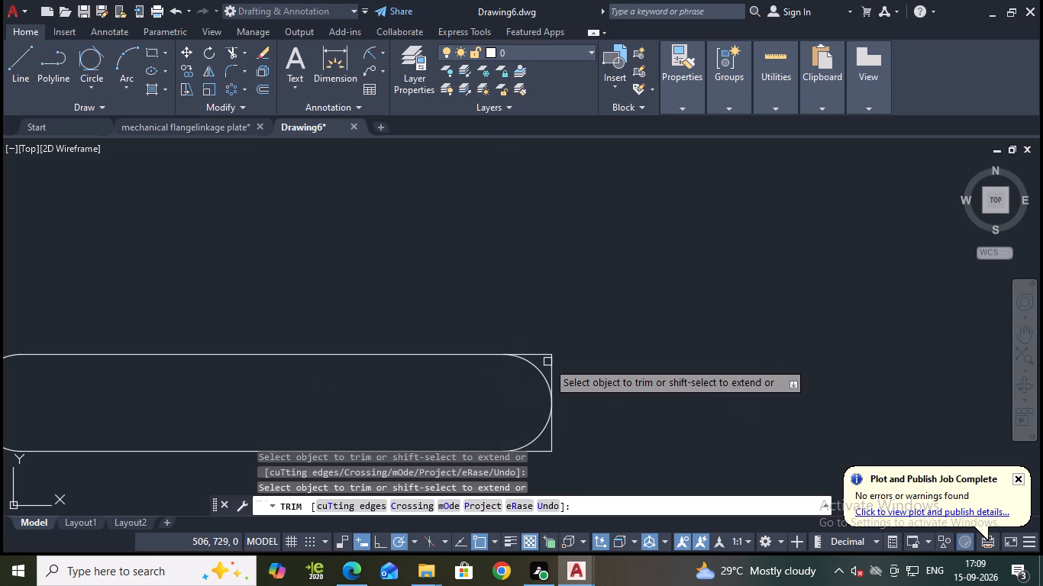
click(548, 362)
click(544, 355)
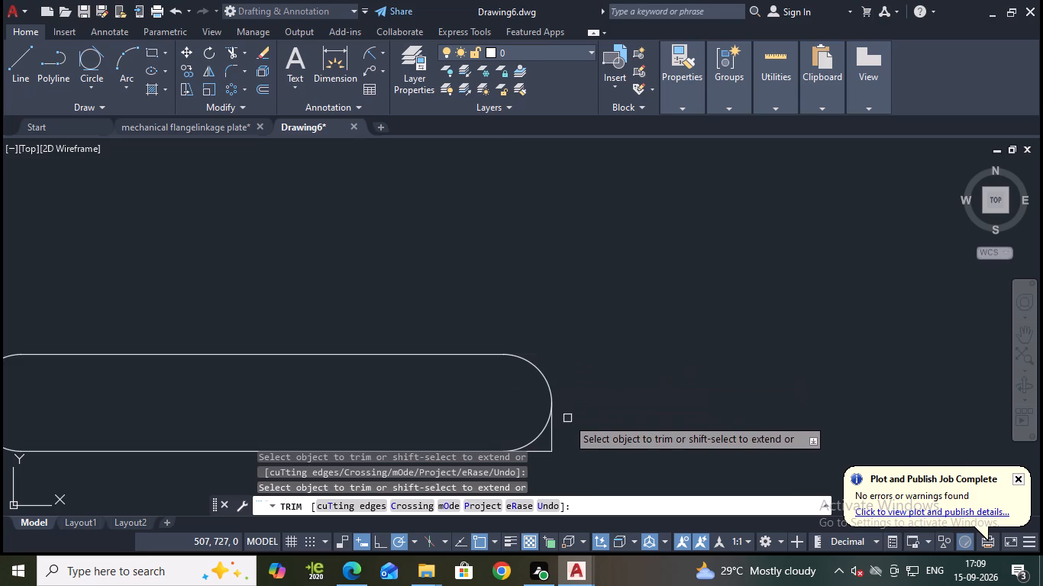
click(555, 432)
click(544, 449)
scroll(569, 415, down, 1)
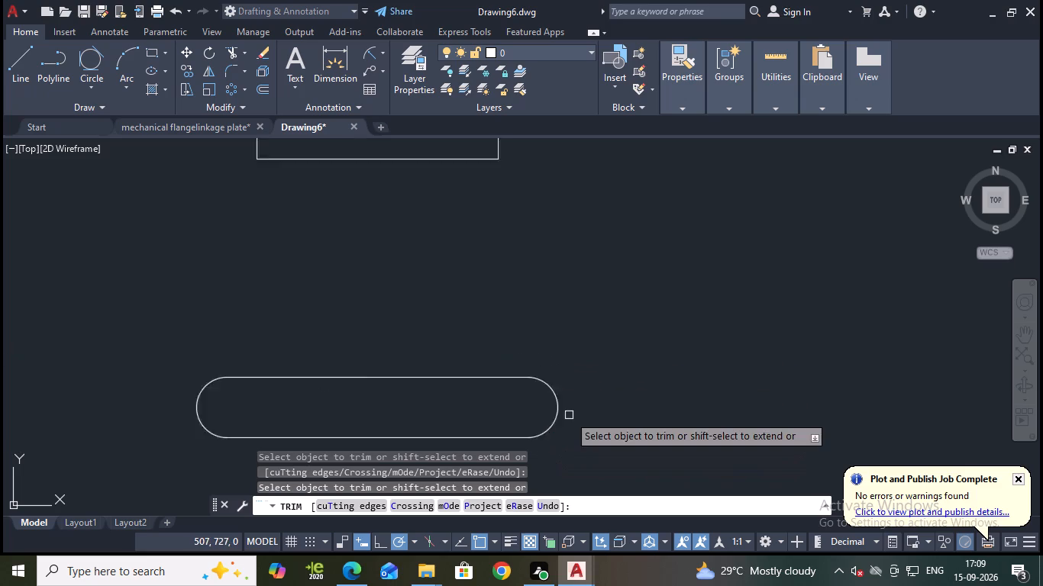
scroll(569, 415, down, 2)
key(Escape)
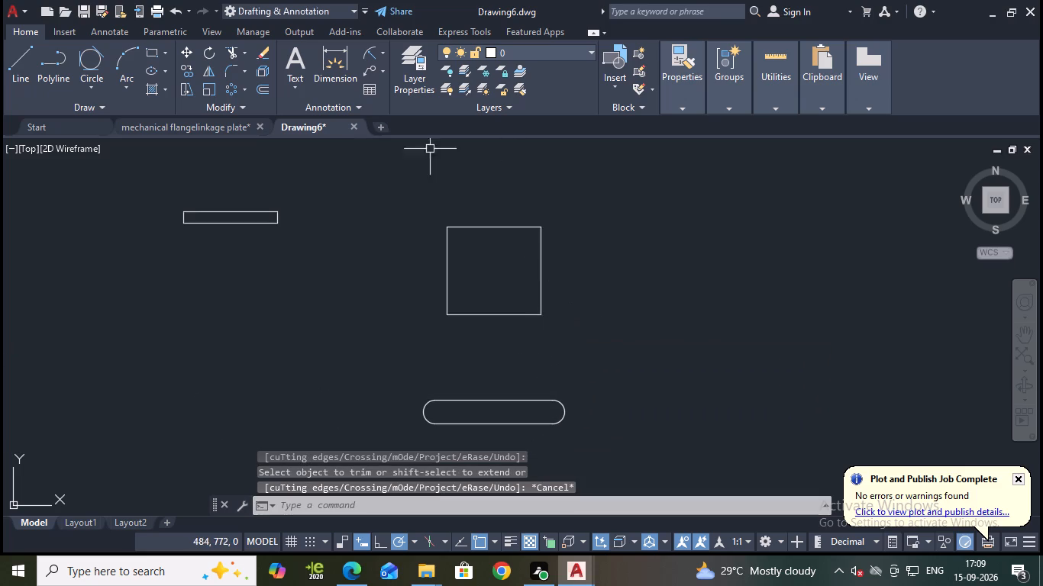
Move the 16 by 15 rectangle by its top-edge midpoint onto the bottom-edge midpoint of the 16 by 2 rectangle.
click(397, 185)
click(632, 381)
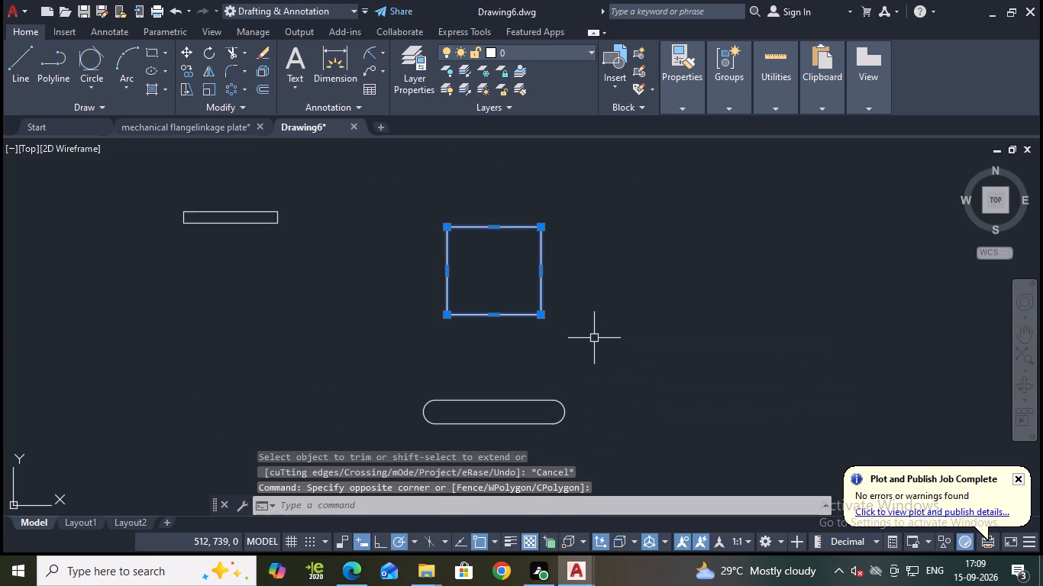
key(m)
key(Return)
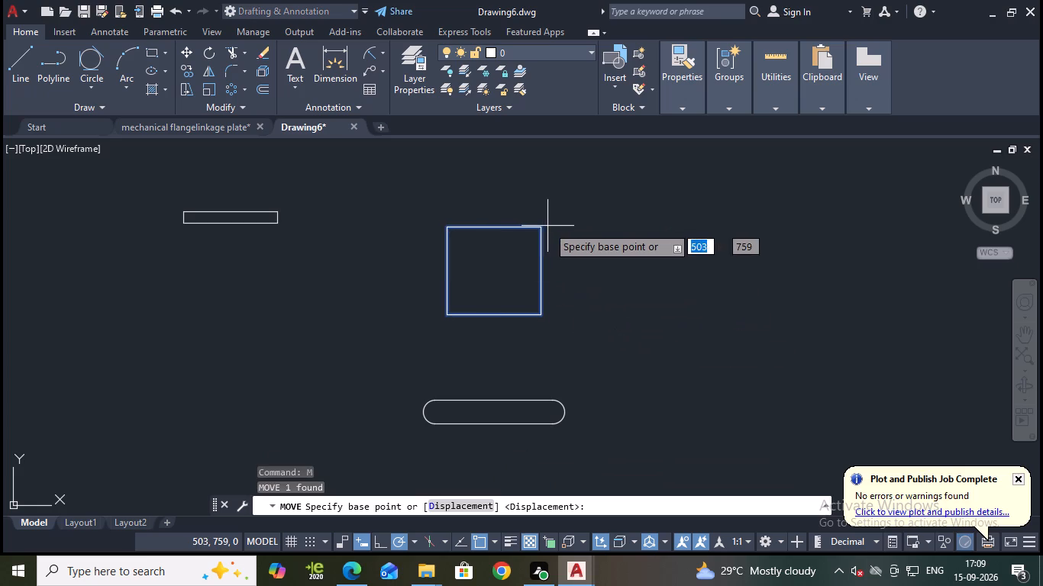
click(493, 227)
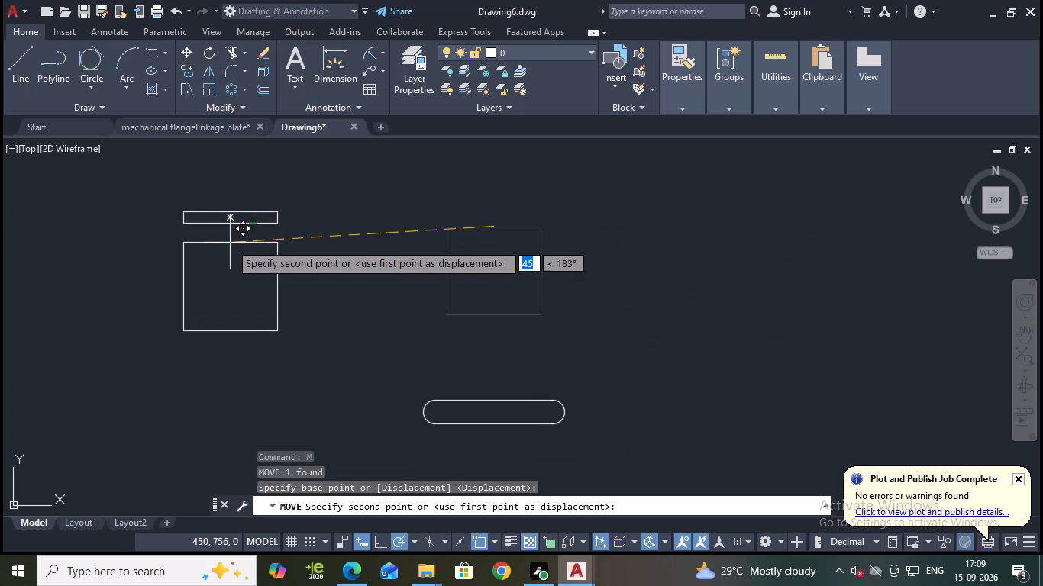
middle_drag(223, 237, 278, 268)
scroll(283, 261, up, 2)
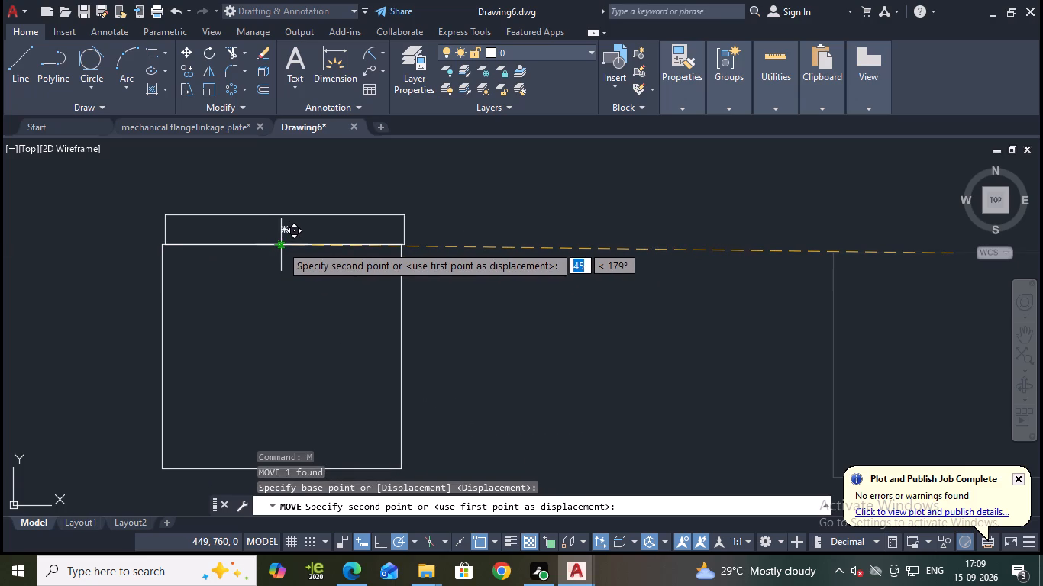
click(285, 243)
Move the rounded 24 by 4 shape by its top-edge midpoint onto the bottom-edge midpoint of the 16 by 15 rectangle.
scroll(357, 267, down, 2)
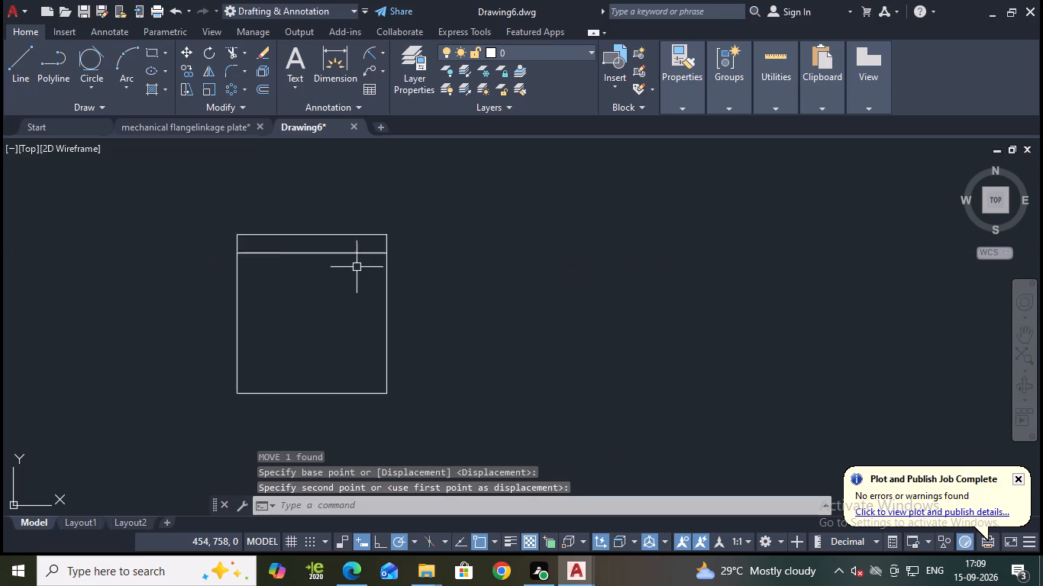
middle_drag(482, 306, 485, 165)
drag(447, 260, 489, 261)
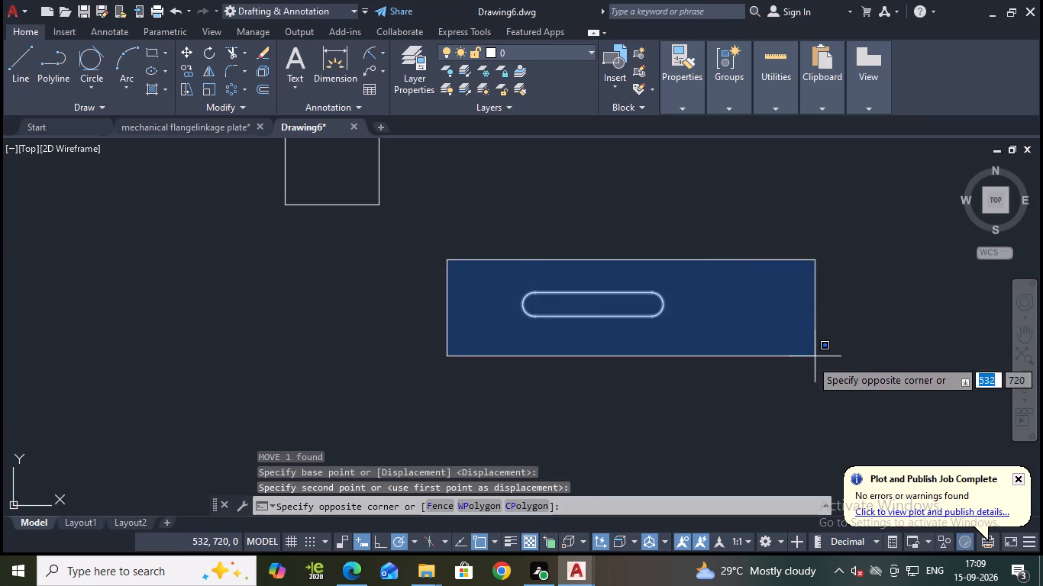
click(796, 386)
key(m)
key(Return)
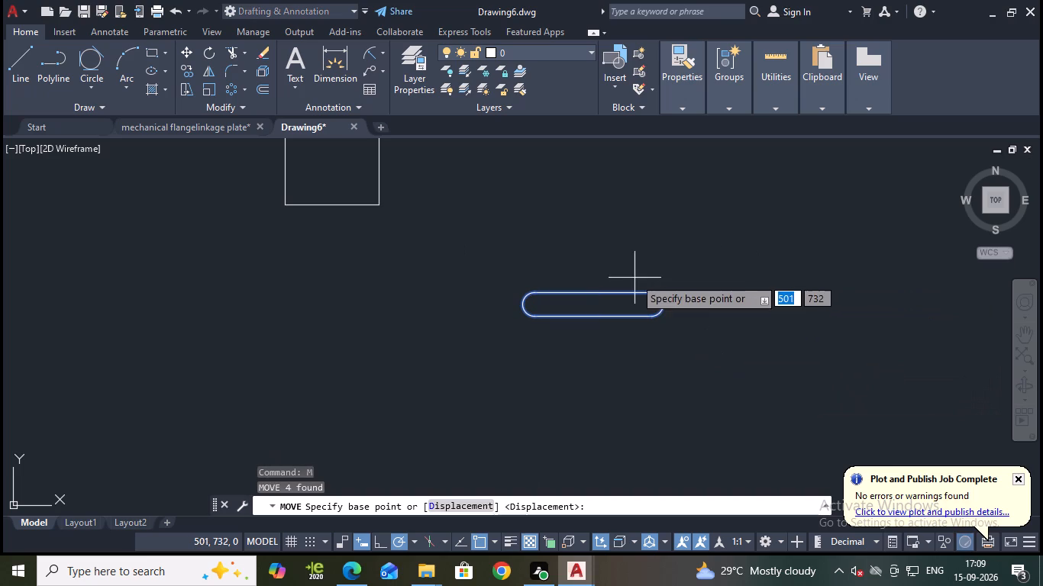
click(591, 295)
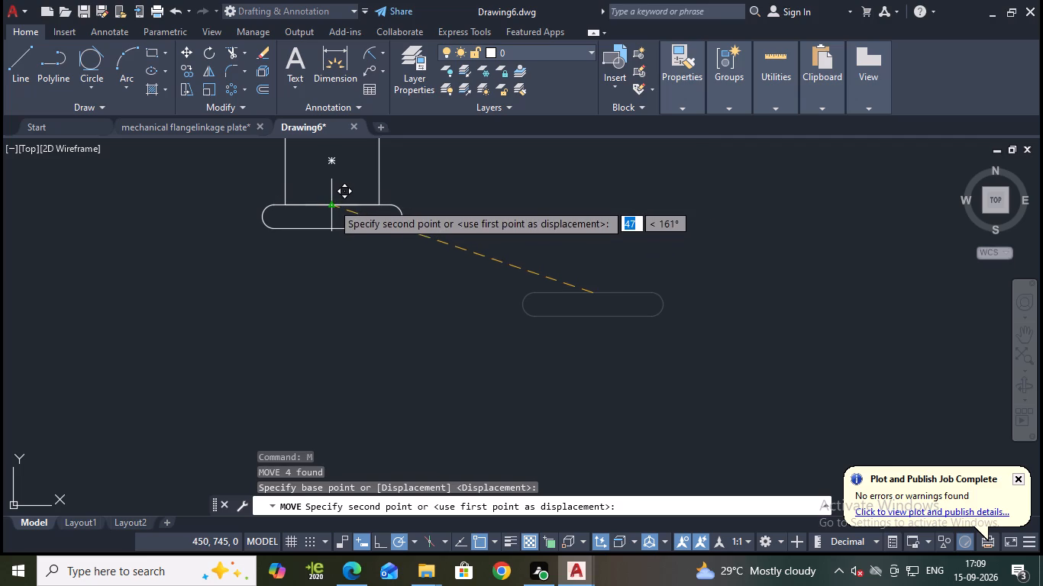
click(332, 203)
Chamfer the top-left corner of the 16 by 2 rectangle using the Angle option with length 2 and angle 15.
scroll(376, 214, down, 1)
middle_drag(398, 220, 475, 283)
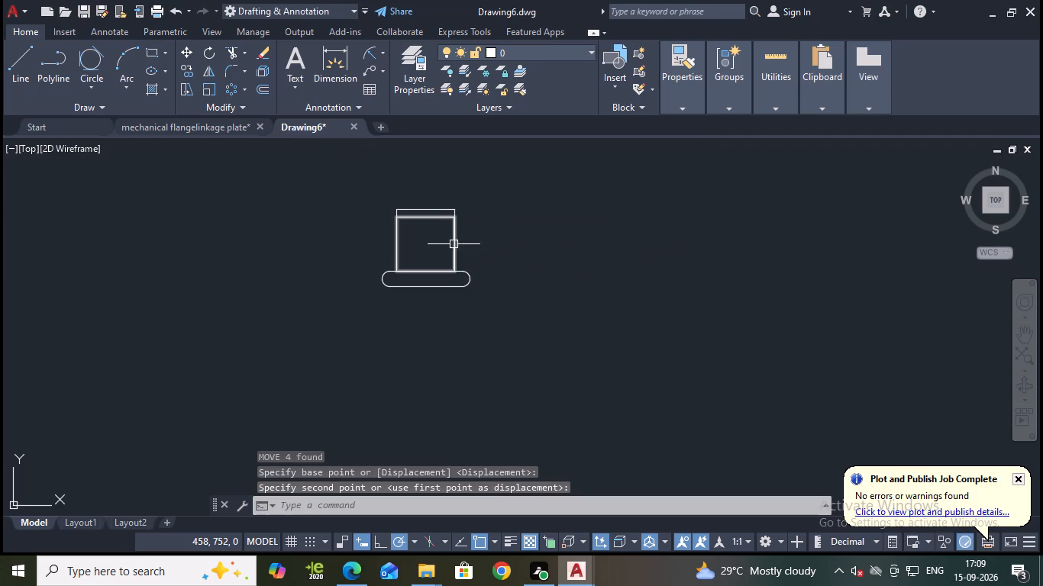
scroll(436, 195, up, 3)
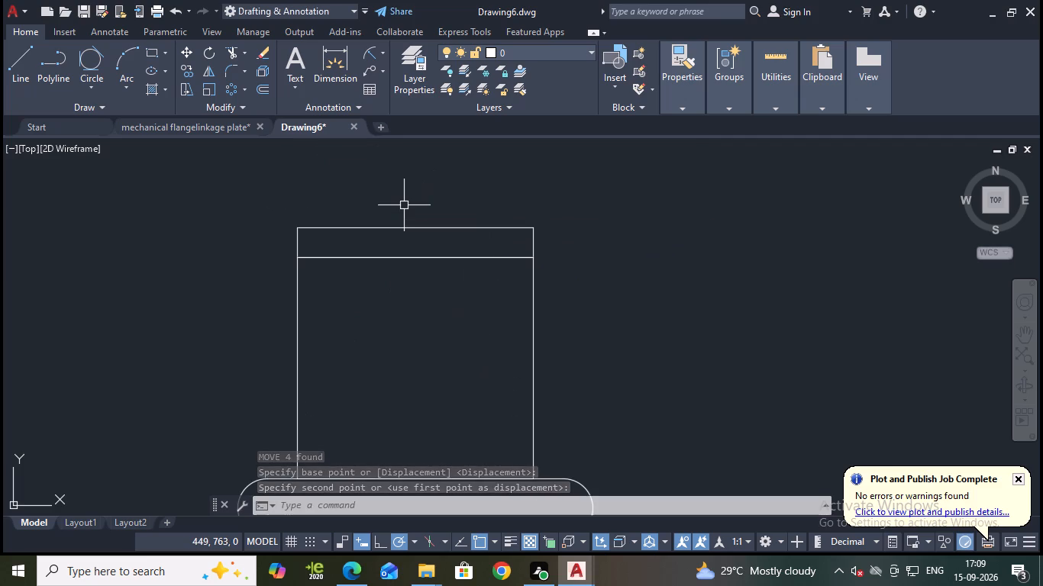
key(c)
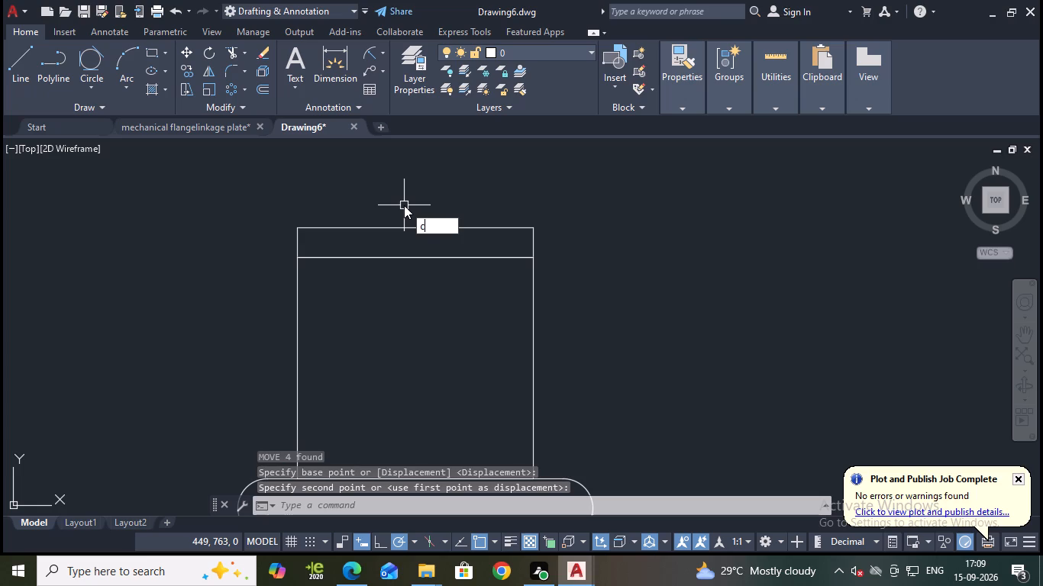
key(h)
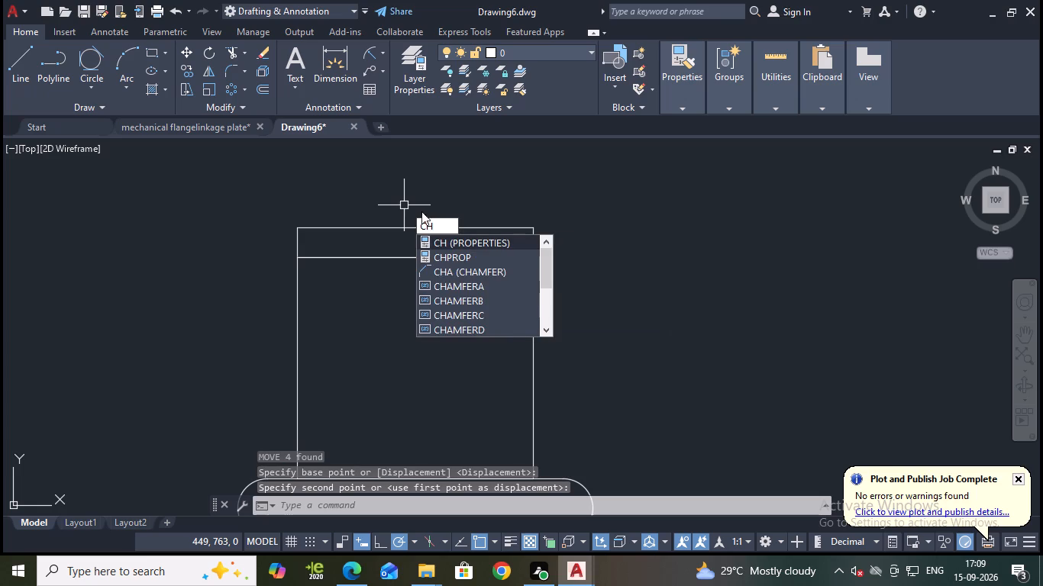
click(454, 269)
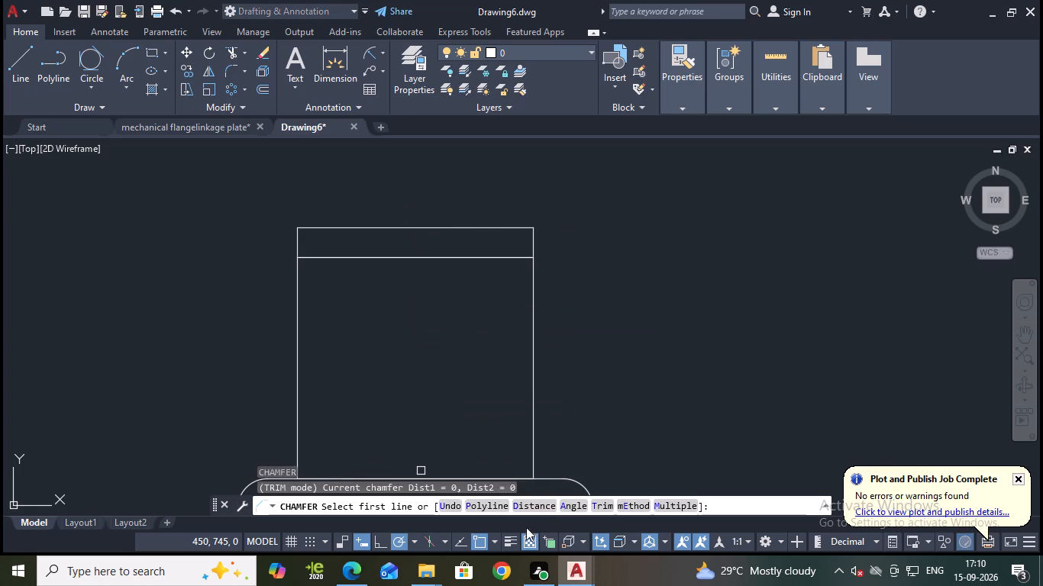
click(571, 504)
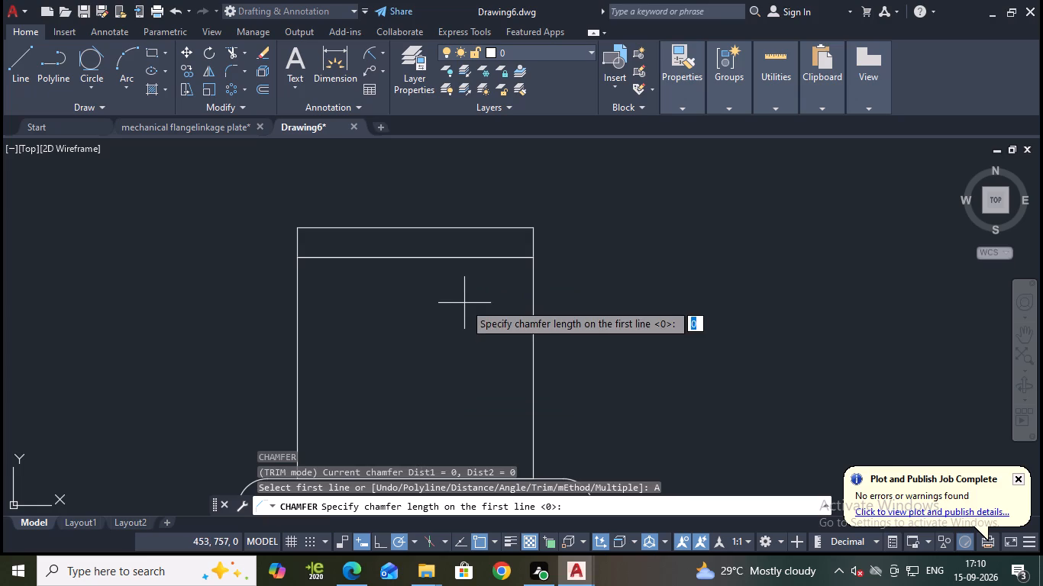
key(2)
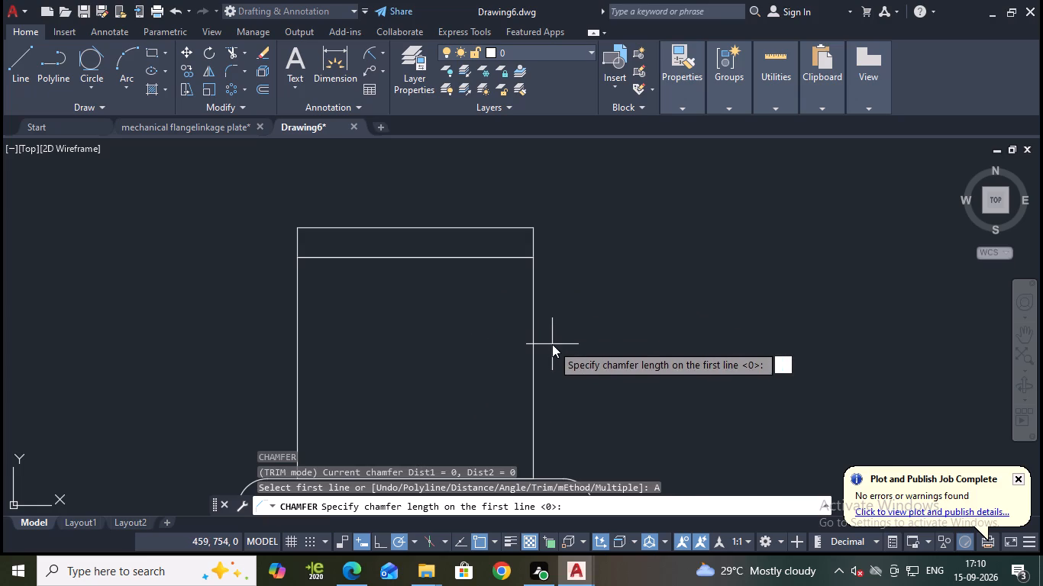
key(Return)
text(15)
key(Return)
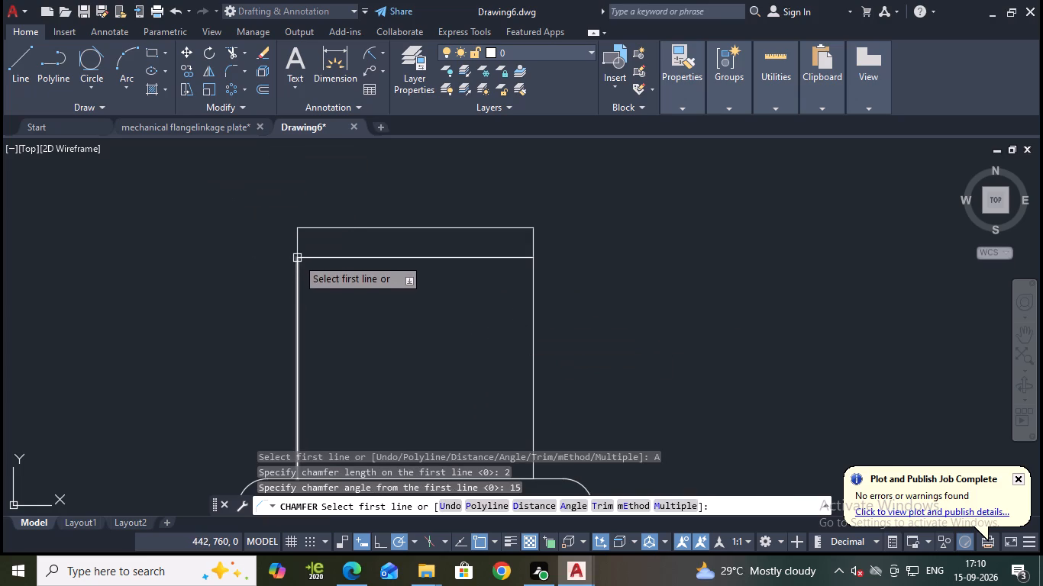
click(299, 249)
click(314, 230)
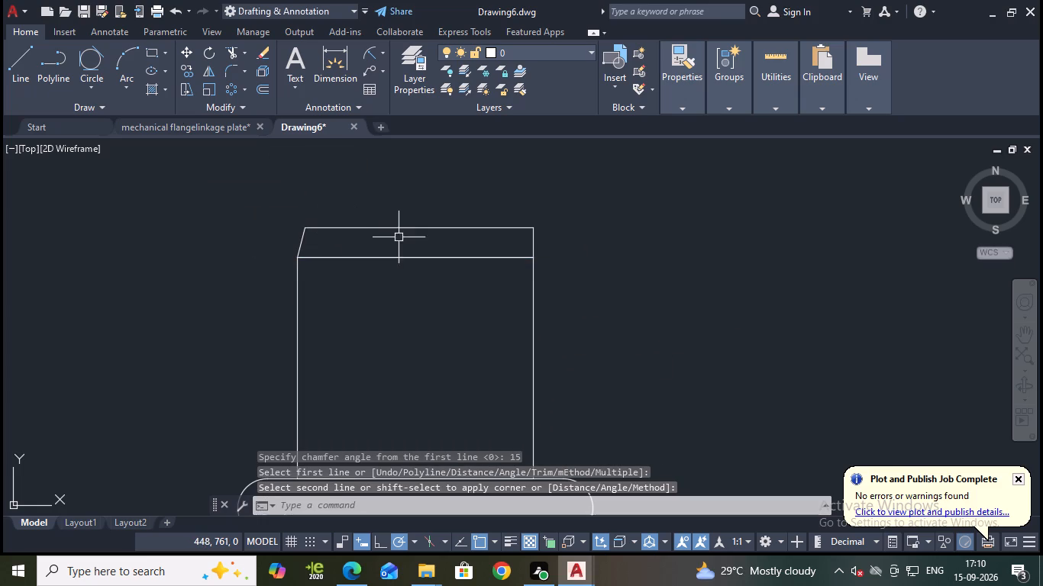
Chamfer the top-right corner of the 16 by 2 rectangle with the same length 2 and angle 15.
key(space)
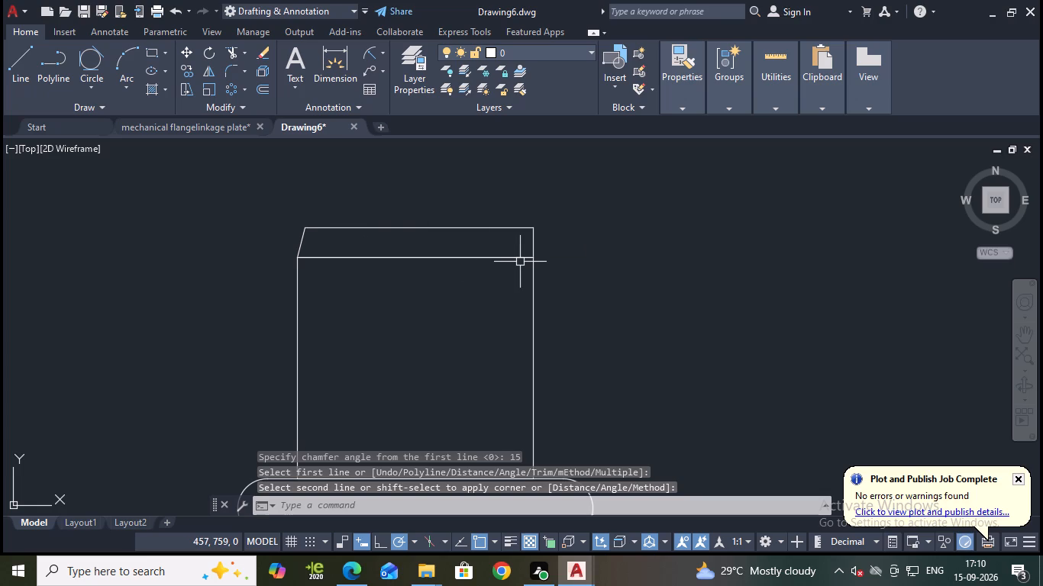
click(531, 248)
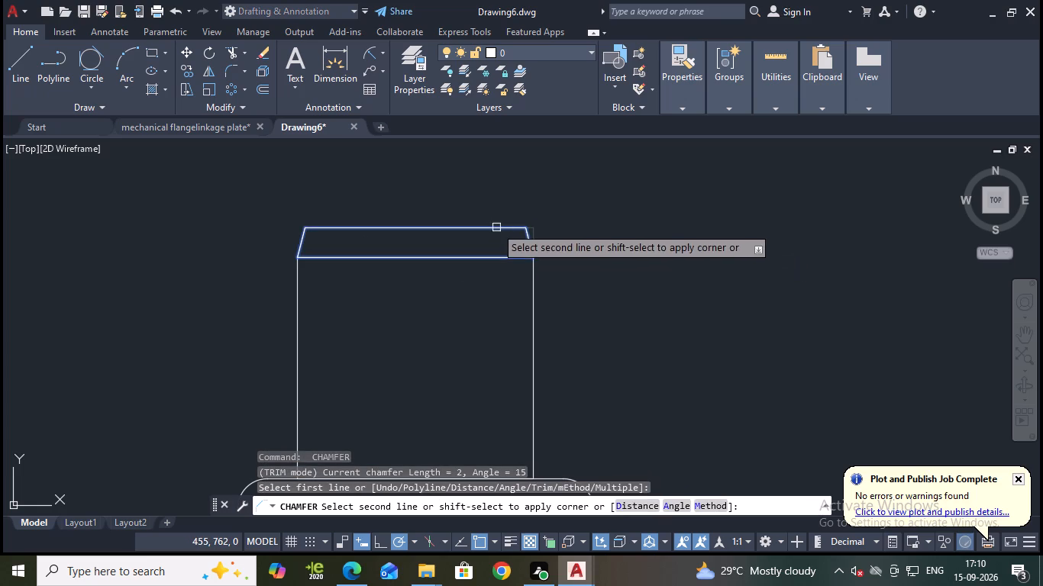
click(493, 224)
Draw a vertical centre line from the midpoint of the body's top edge down well below the rounded base.
scroll(631, 235, down, 1)
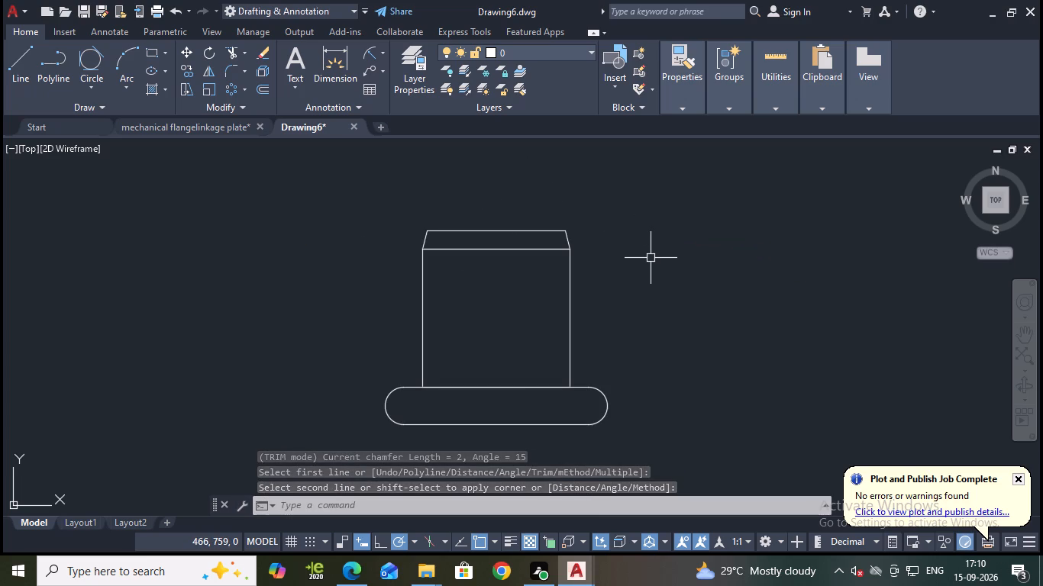
scroll(651, 258, down, 2)
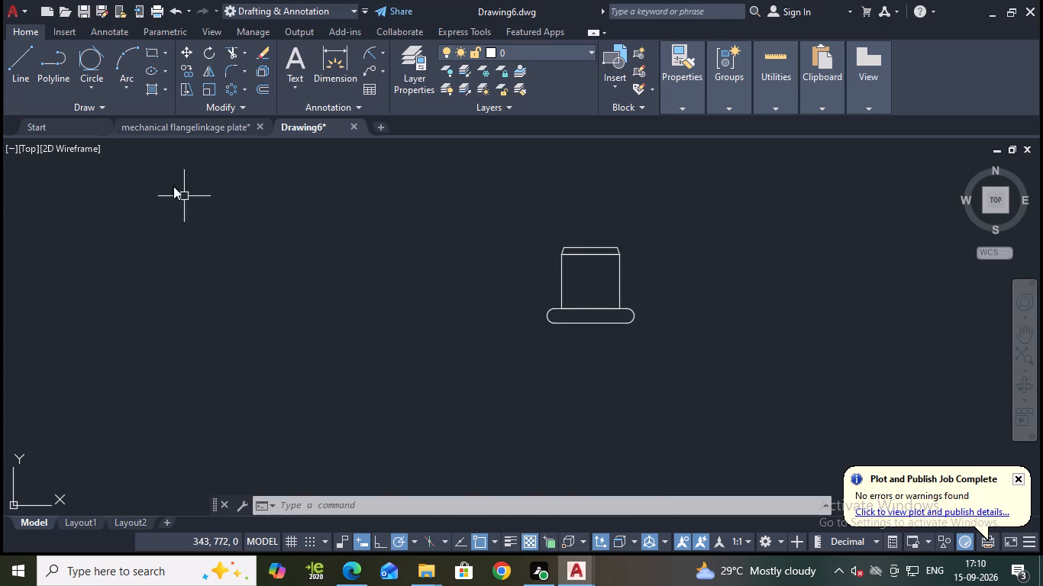
click(23, 69)
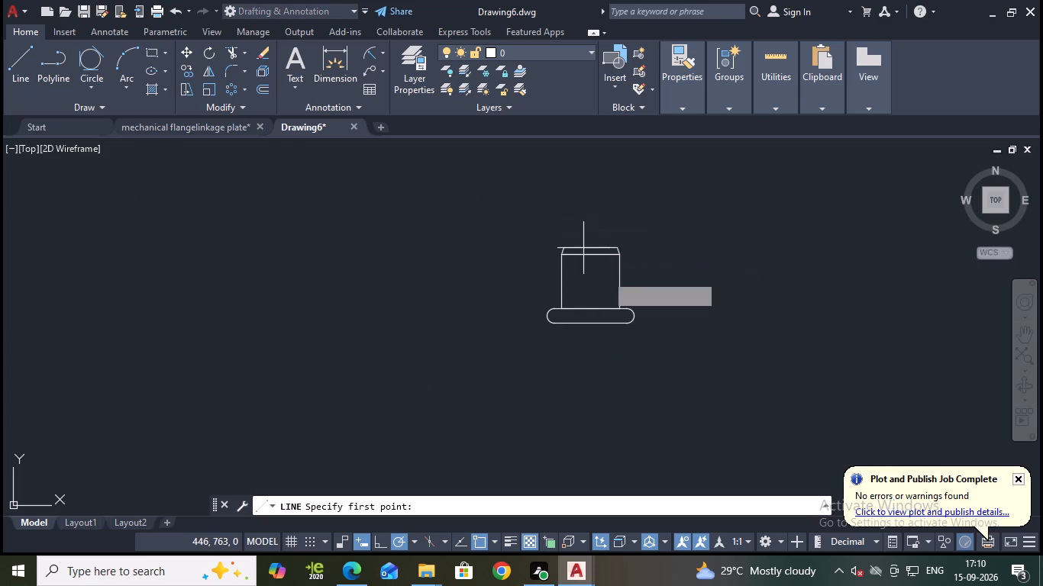
click(591, 256)
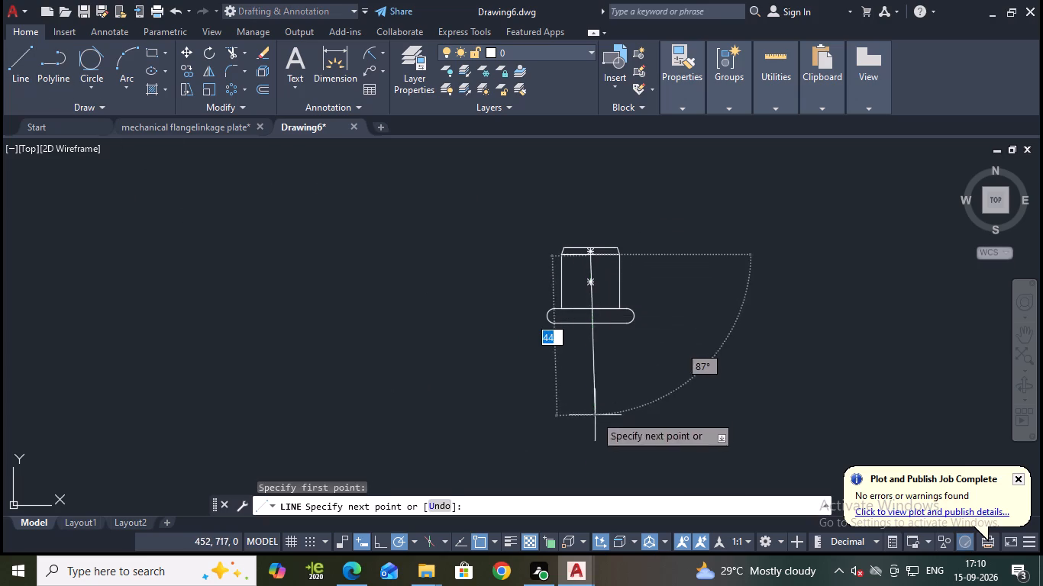
middle_drag(587, 433, 587, 239)
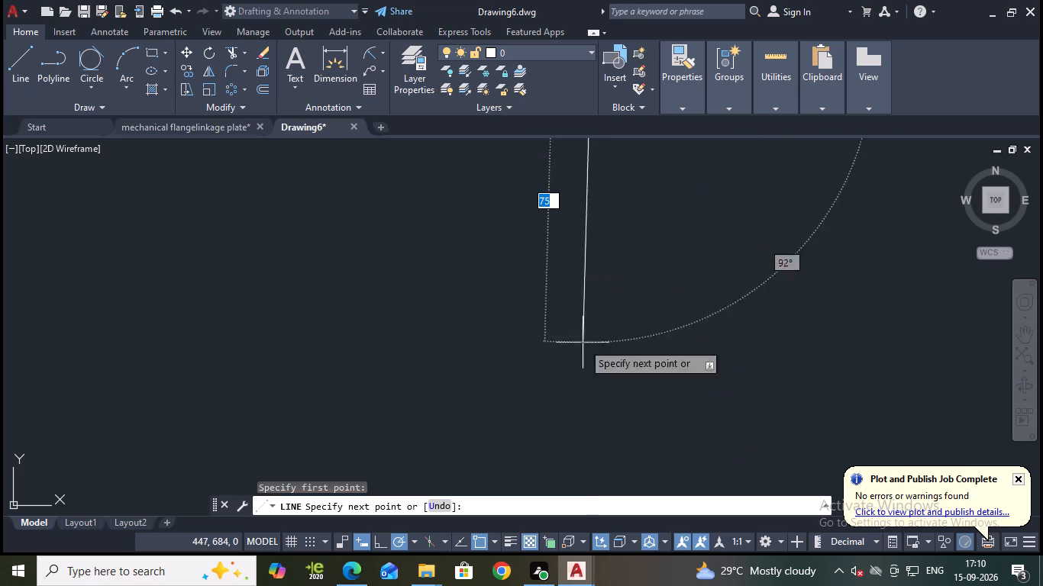
click(590, 402)
key(Escape)
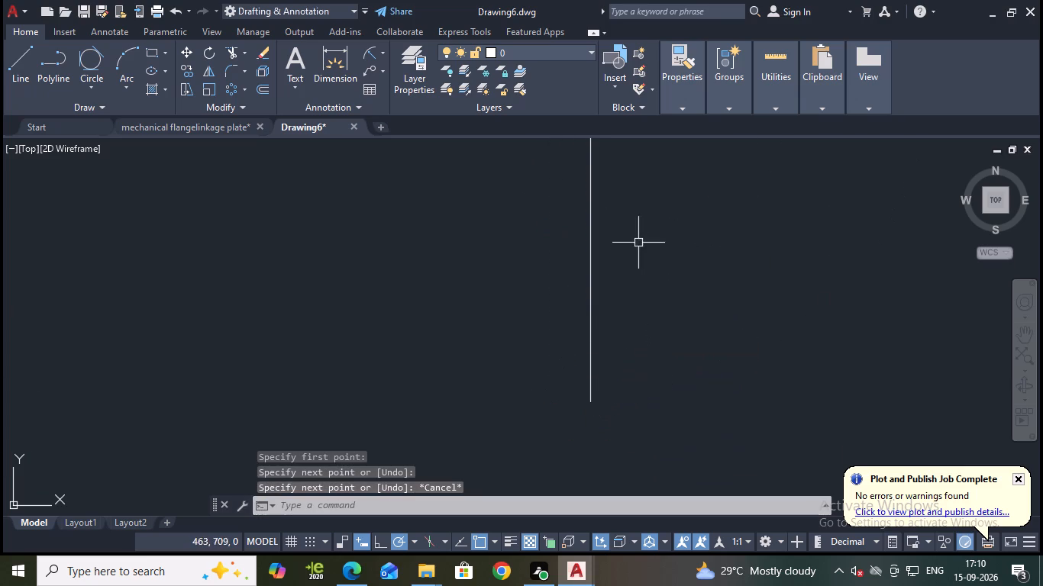
Draw a 4-unit vertical line downward from the rounded base's bottom edge, aligned with the body's left side.
scroll(642, 258, down, 1)
middle_drag(638, 253, 641, 385)
scroll(624, 309, up, 1)
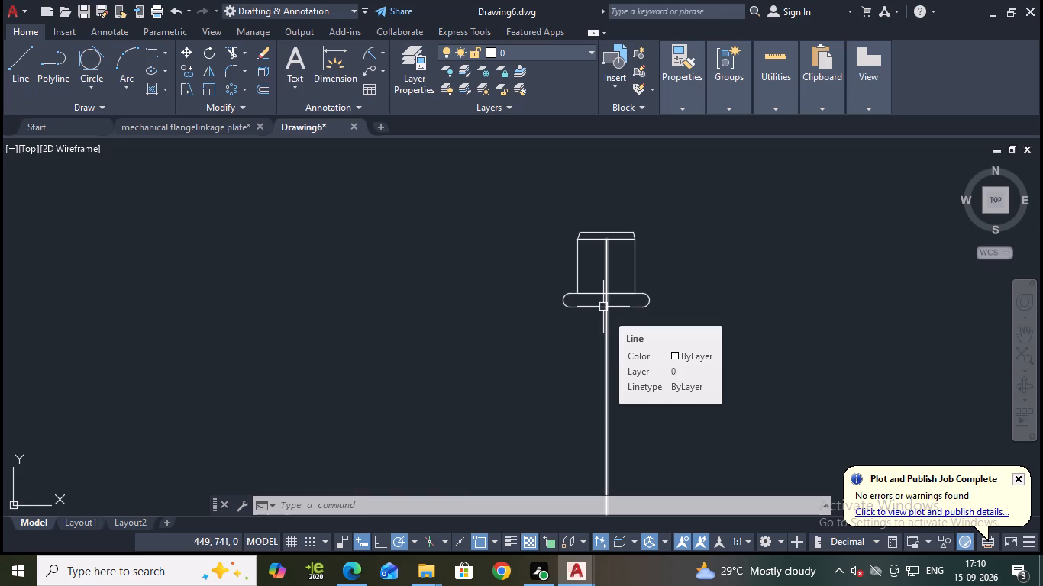
click(18, 66)
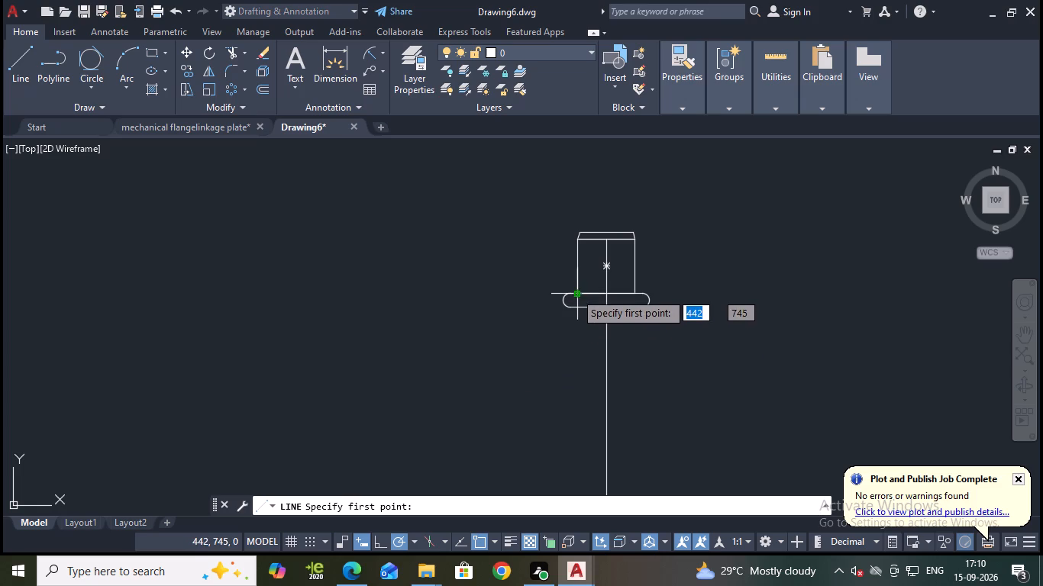
scroll(579, 305, up, 2)
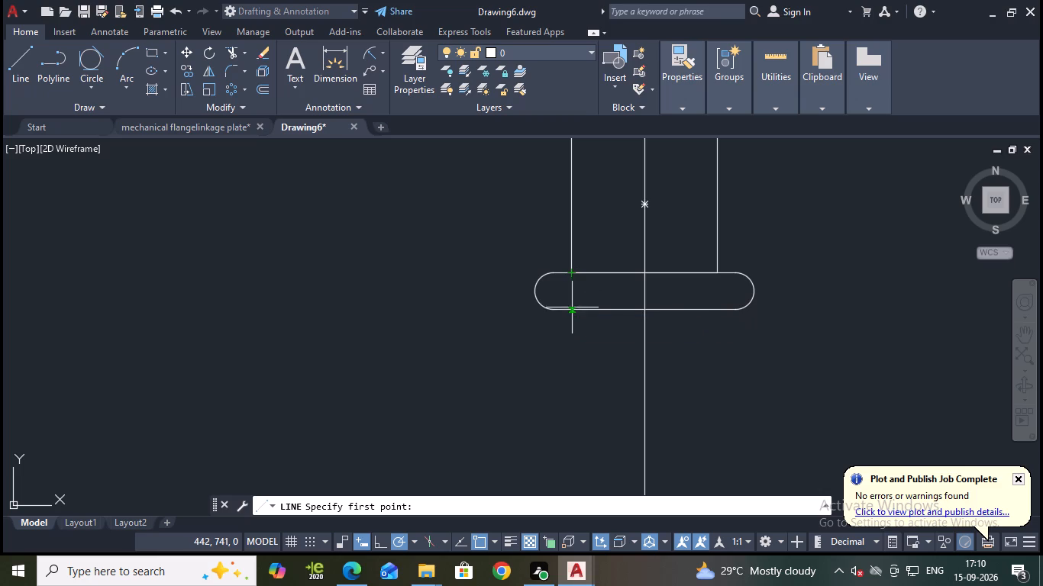
click(571, 310)
key(4)
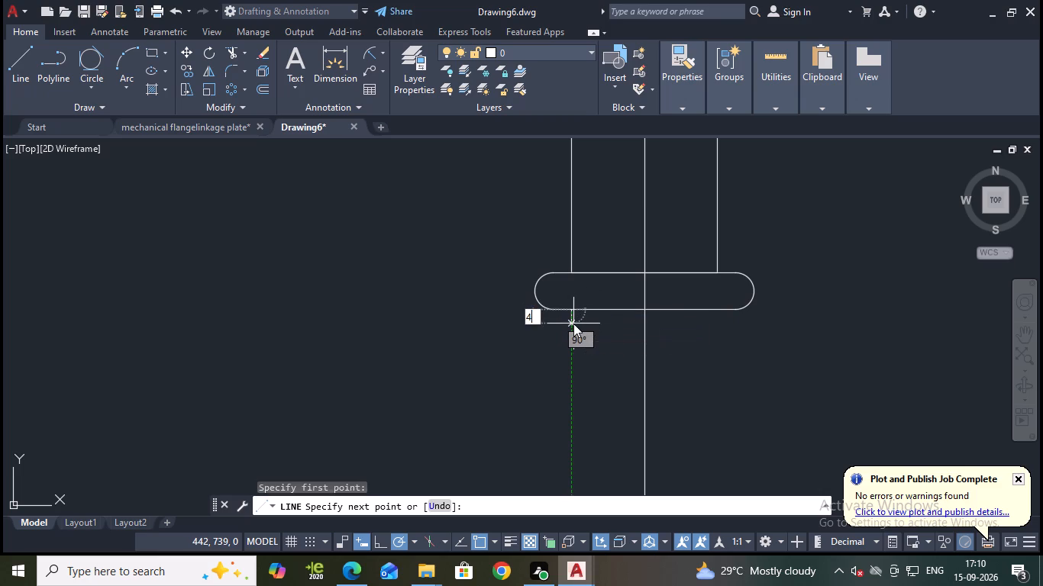
key(Return)
key(Escape)
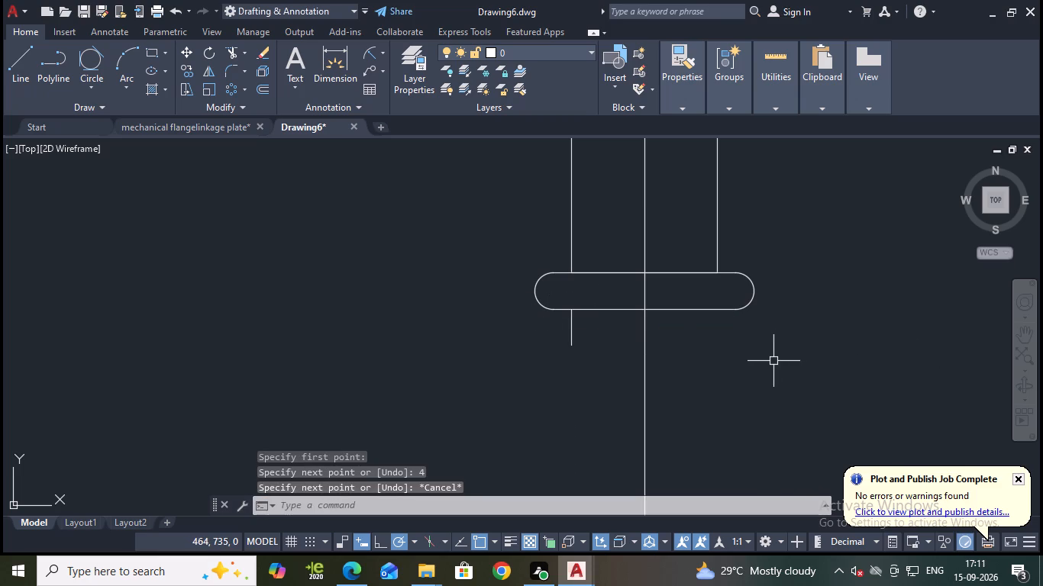
Offset the rounded base's bottom edge 36 units downward.
scroll(764, 331, down, 1)
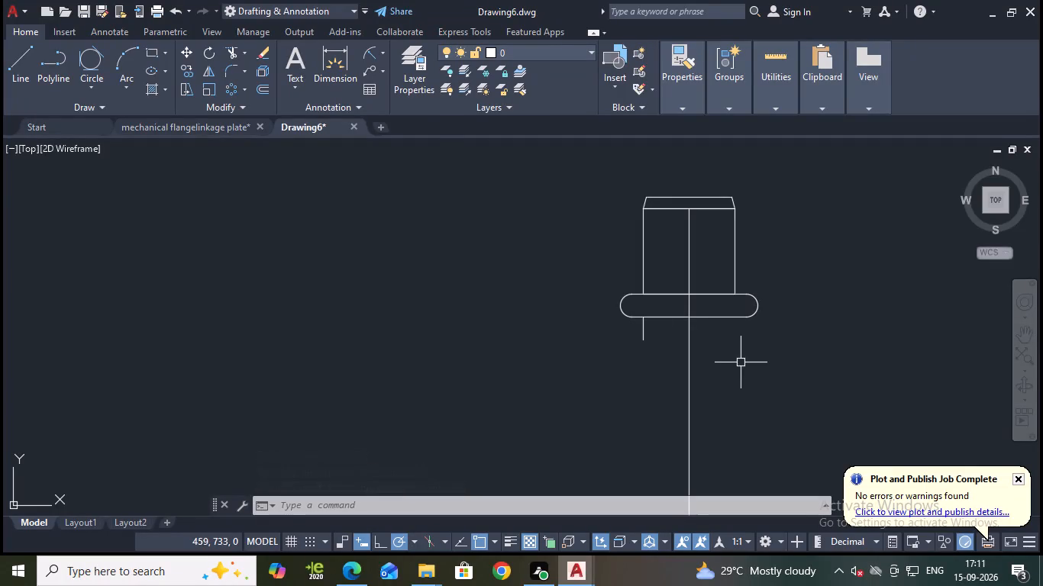
click(725, 319)
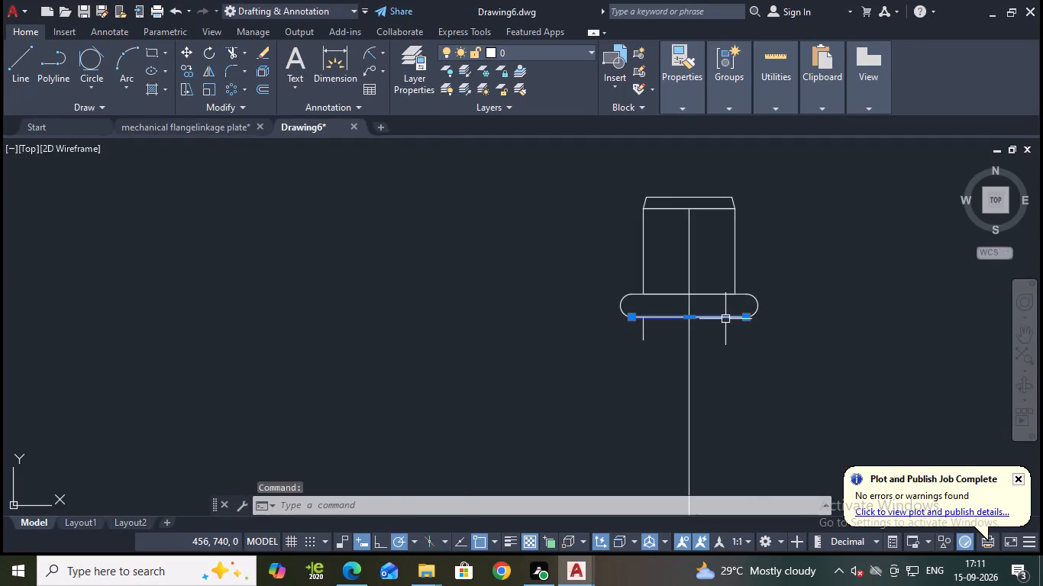
key(o)
key(Return)
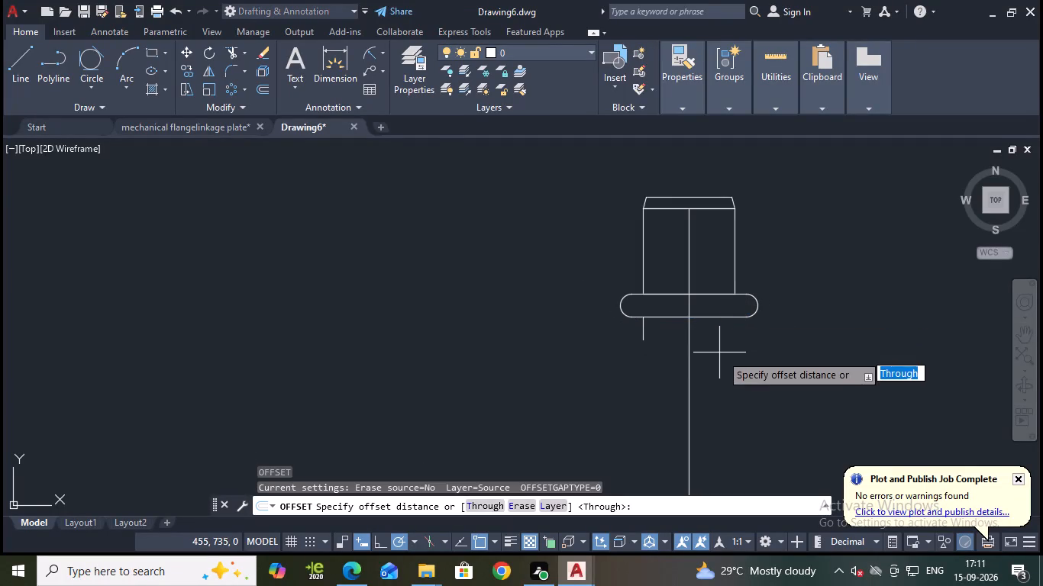
key(Return)
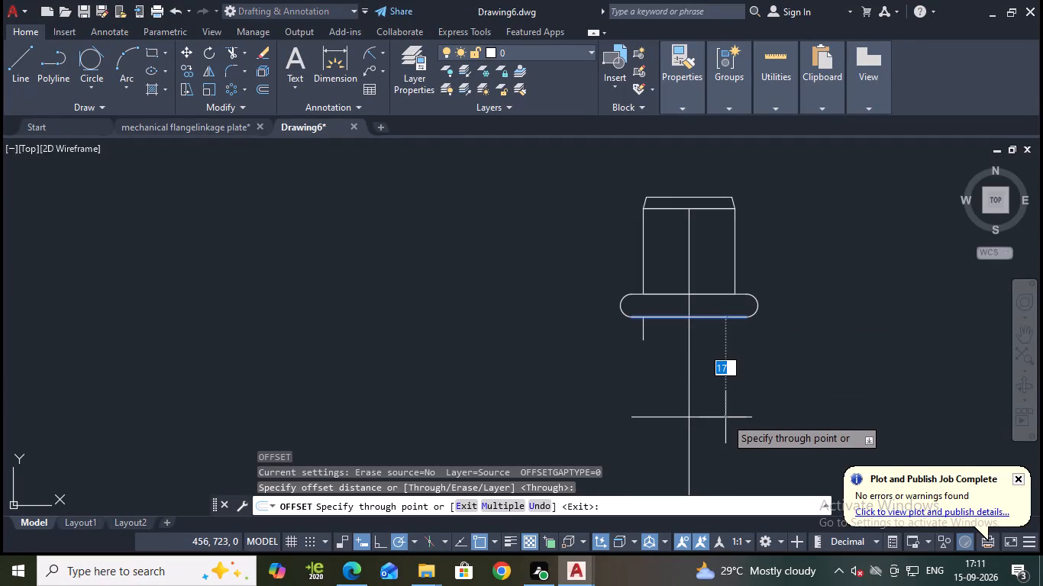
text(36)
key(Return)
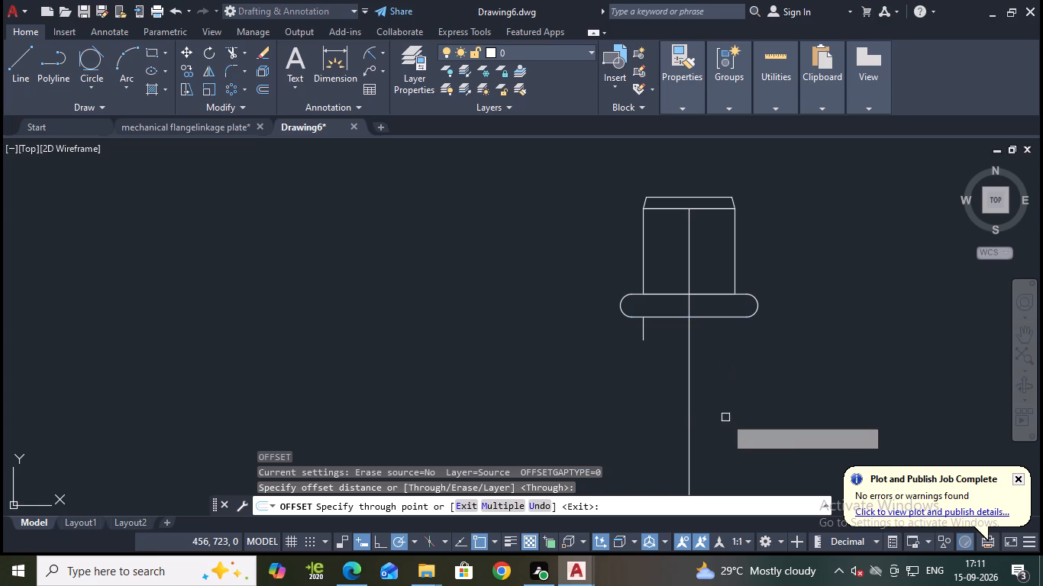
scroll(725, 417, down, 2)
middle_drag(744, 408, 679, 278)
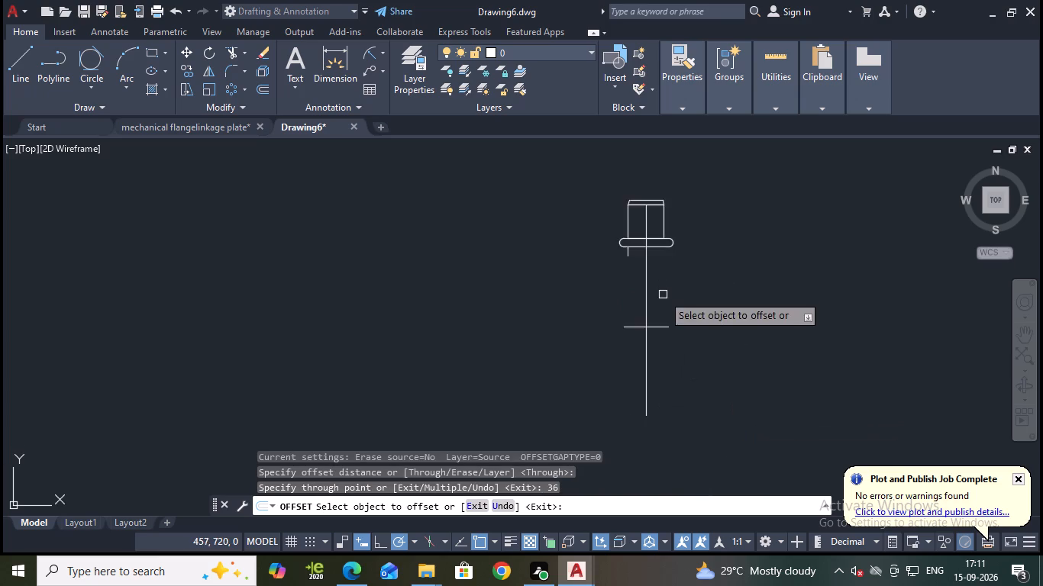
scroll(663, 295, up, 2)
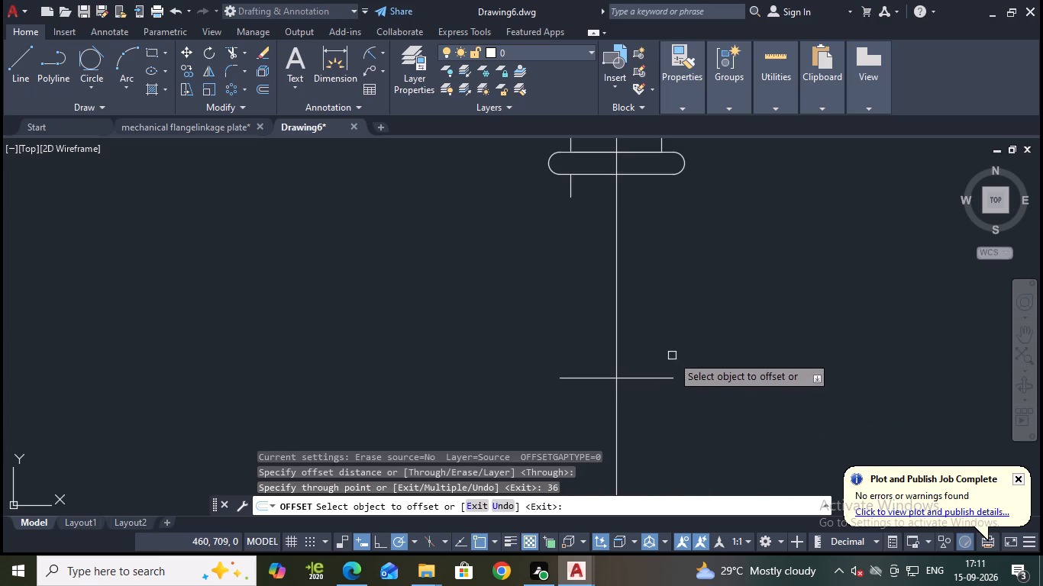
key(Escape)
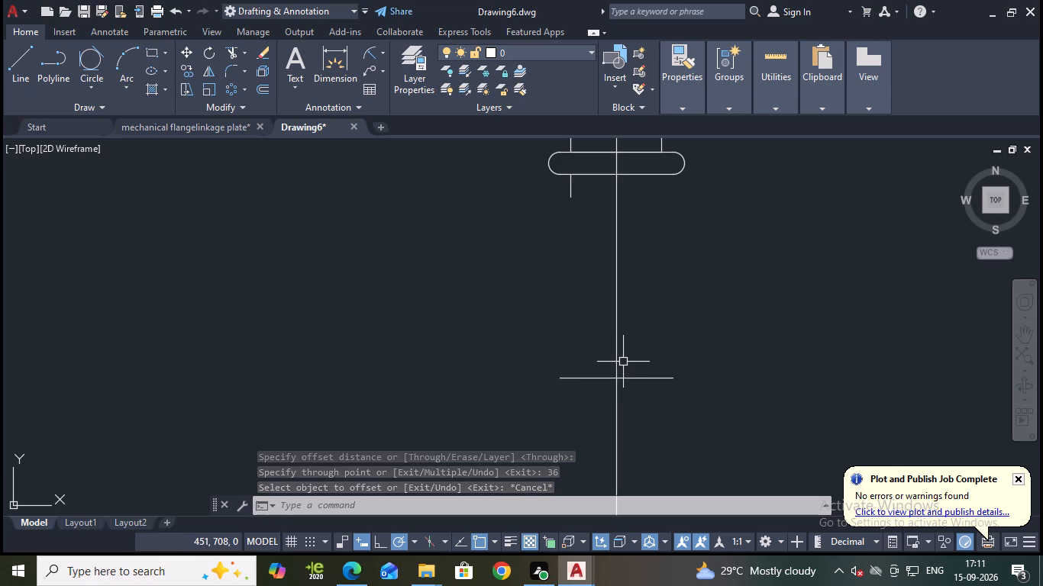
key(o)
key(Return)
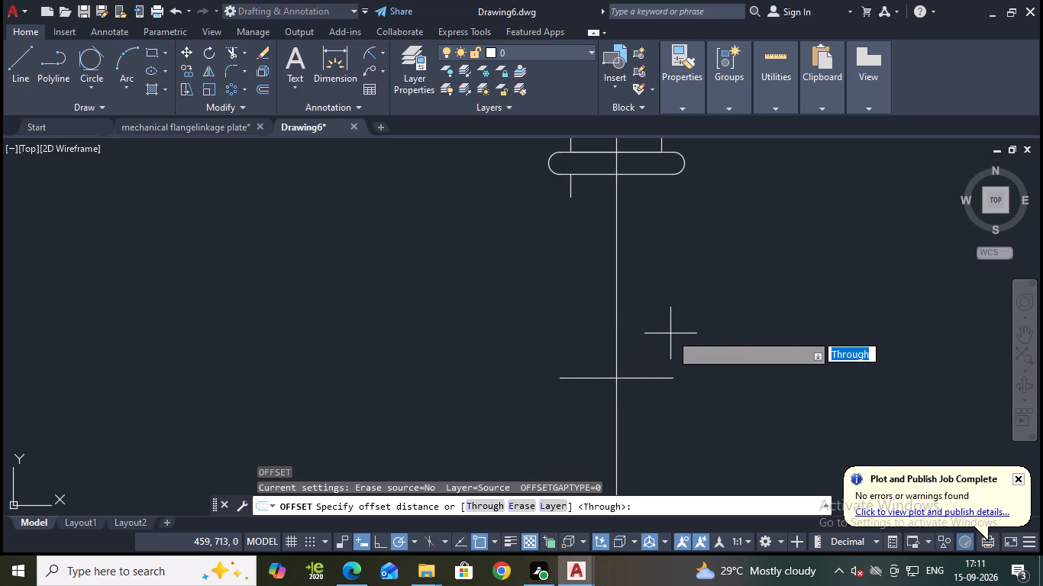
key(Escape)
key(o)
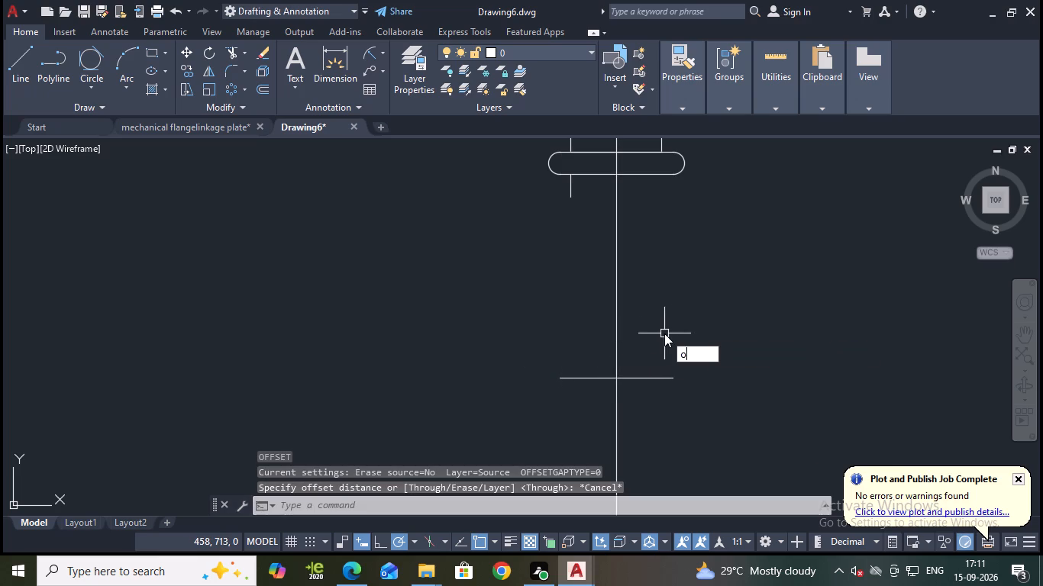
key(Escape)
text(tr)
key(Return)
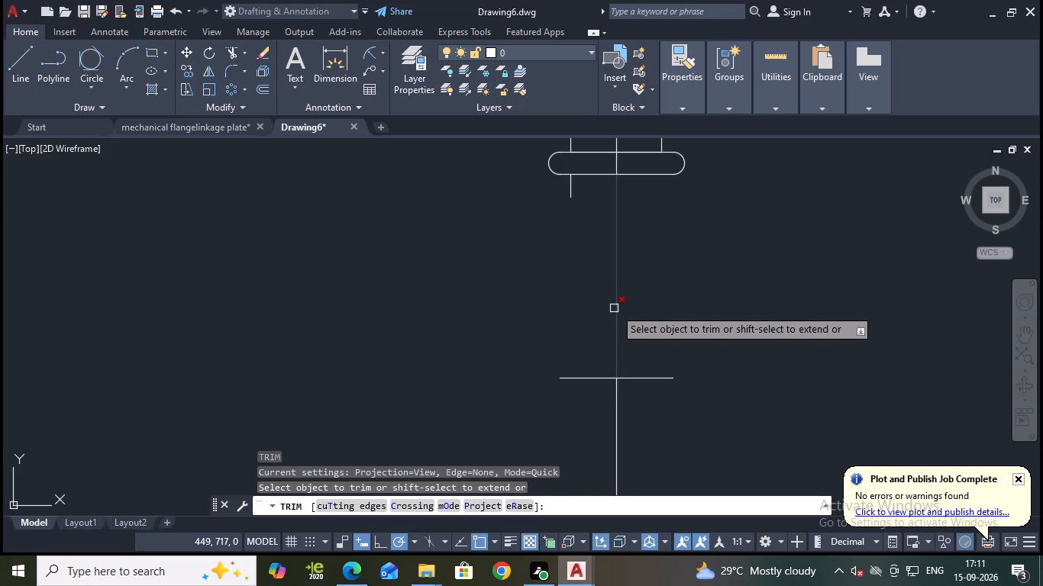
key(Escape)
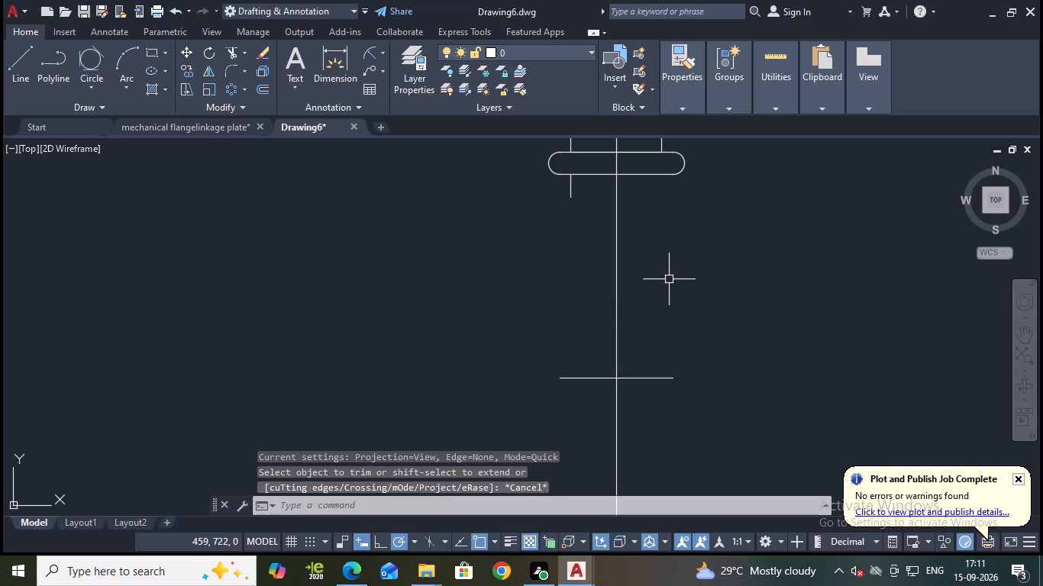
Offset the vertical centre line 5 units to the right, and offset the resulting line another 5 units to the right.
key(o)
key(Return)
key(Return)
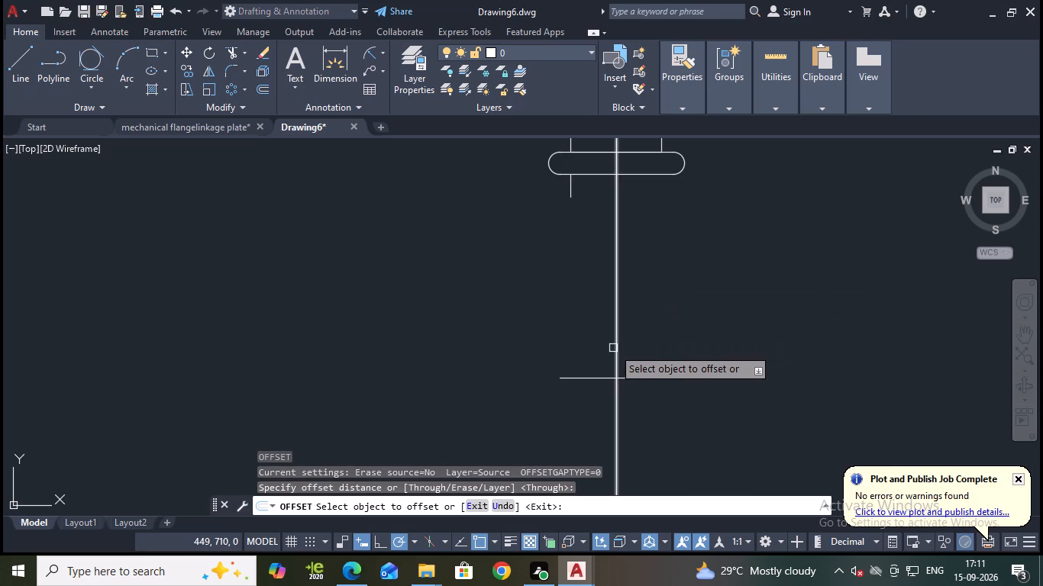
click(613, 348)
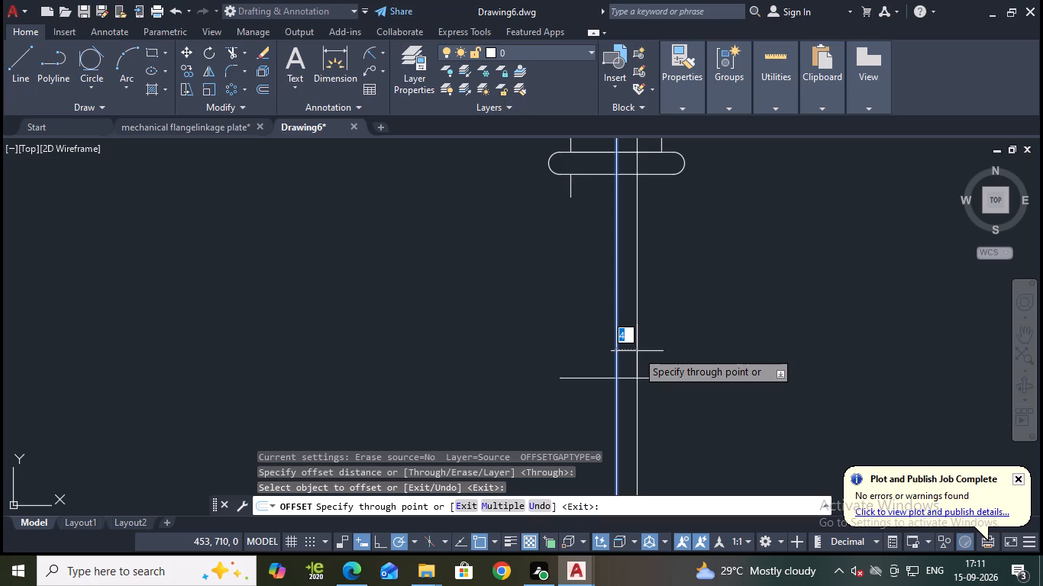
key(5)
key(Return)
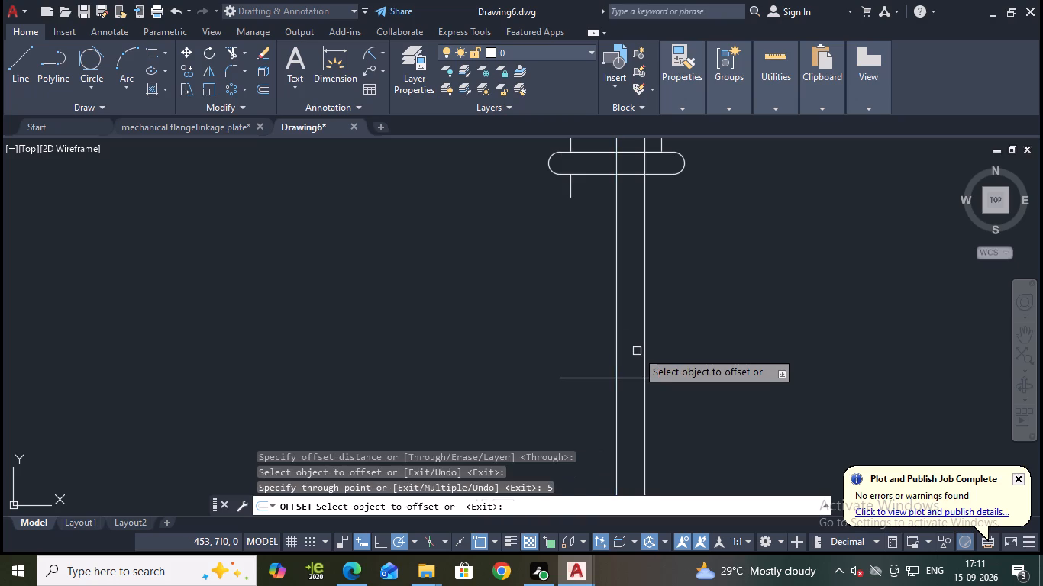
click(647, 353)
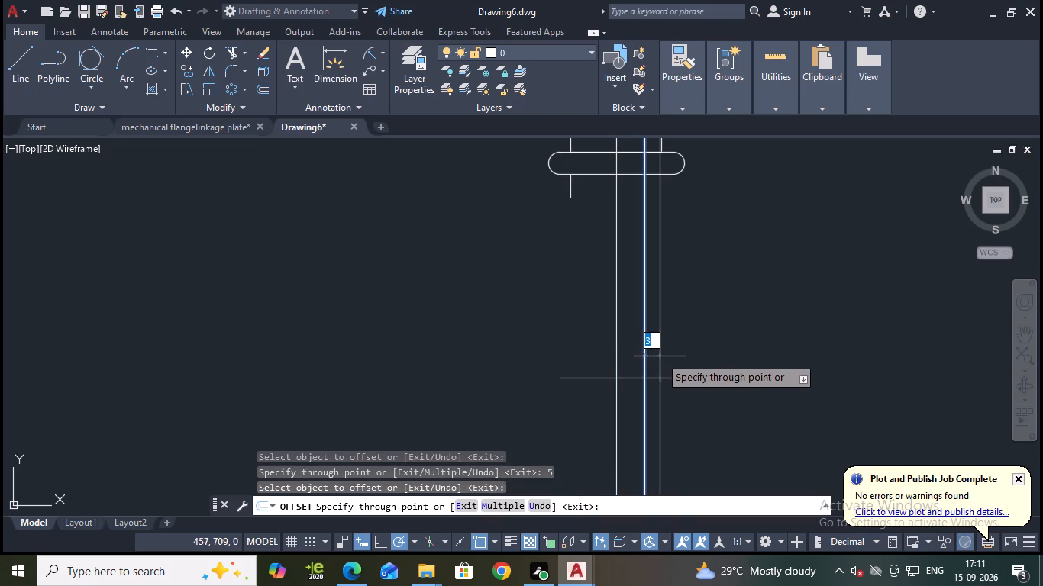
key(5)
key(Return)
key(Escape)
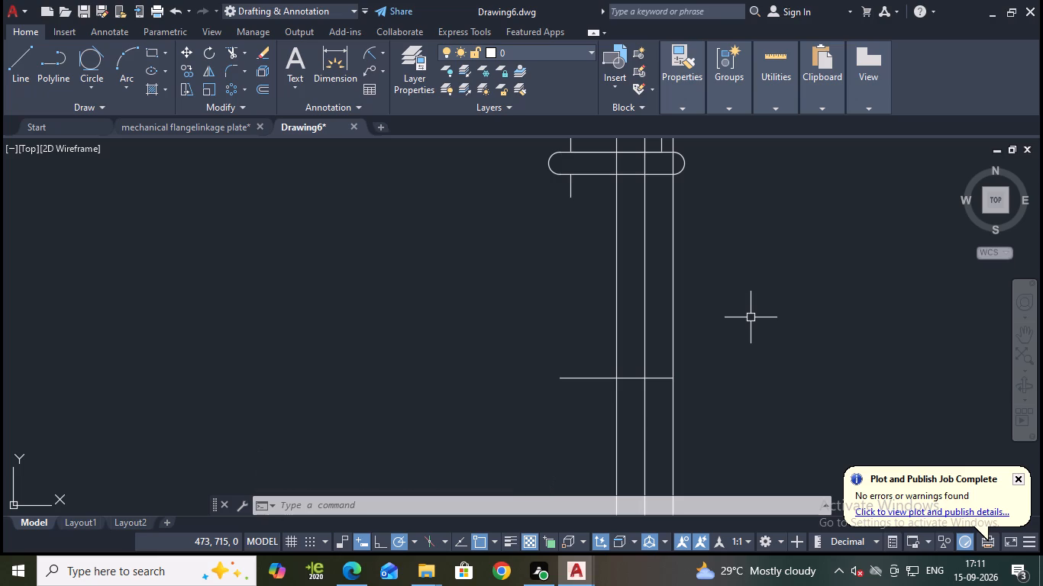
key(Escape)
Offset the vertical centre line 32 units to the left.
key(o)
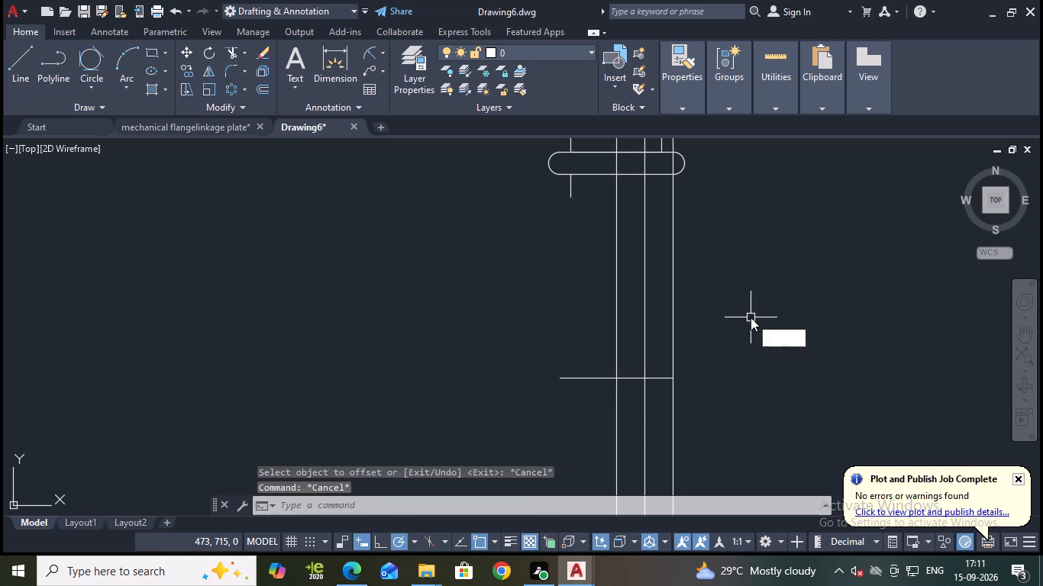
key(Return)
key(Return)
click(615, 361)
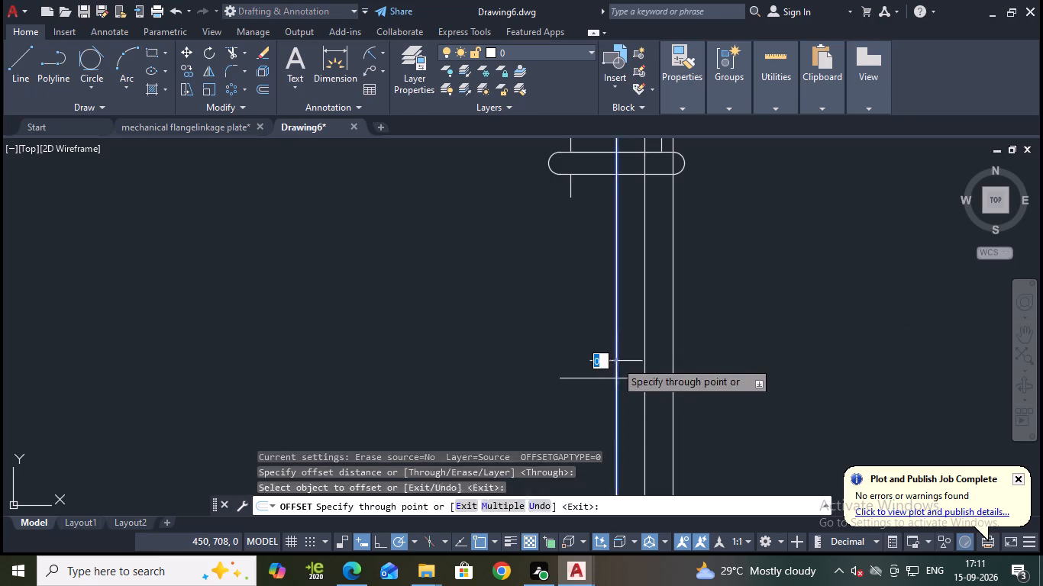
text(32)
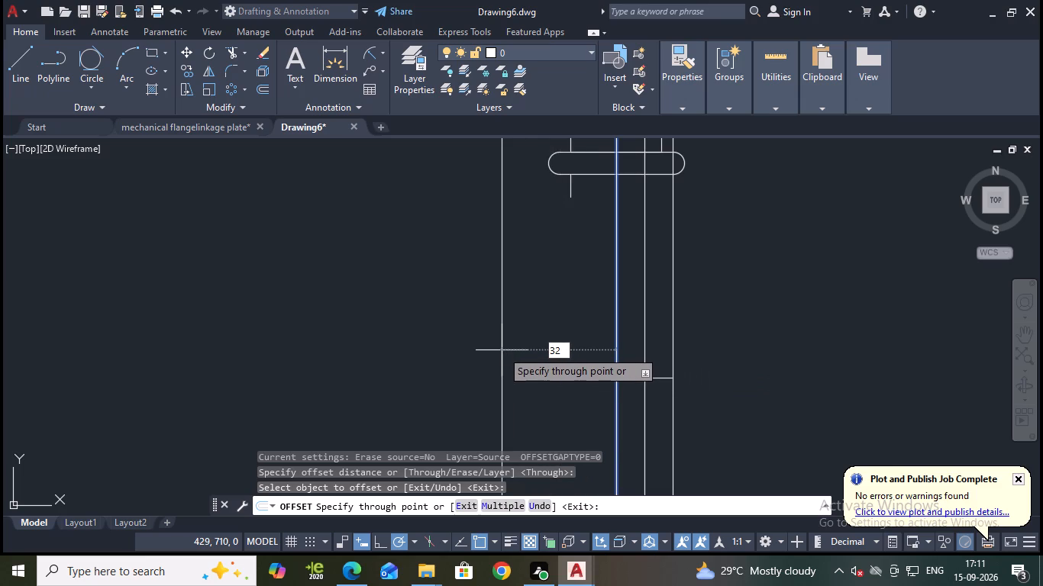
key(Return)
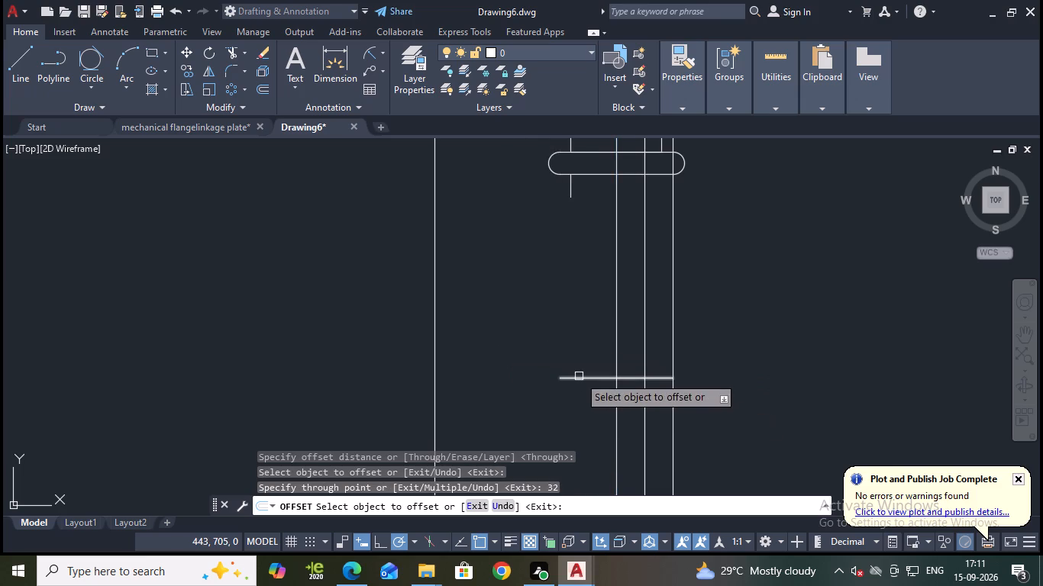
key(Escape)
Stretch the left end of the lower horizontal line horizontally past the leftmost vertical line.
click(579, 376)
click(560, 382)
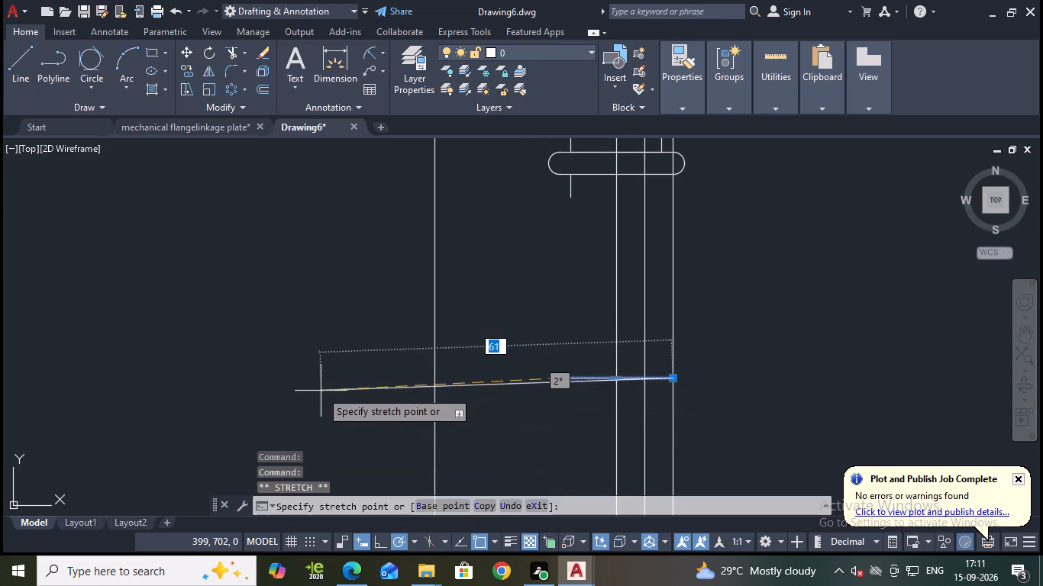
click(289, 378)
key(Escape)
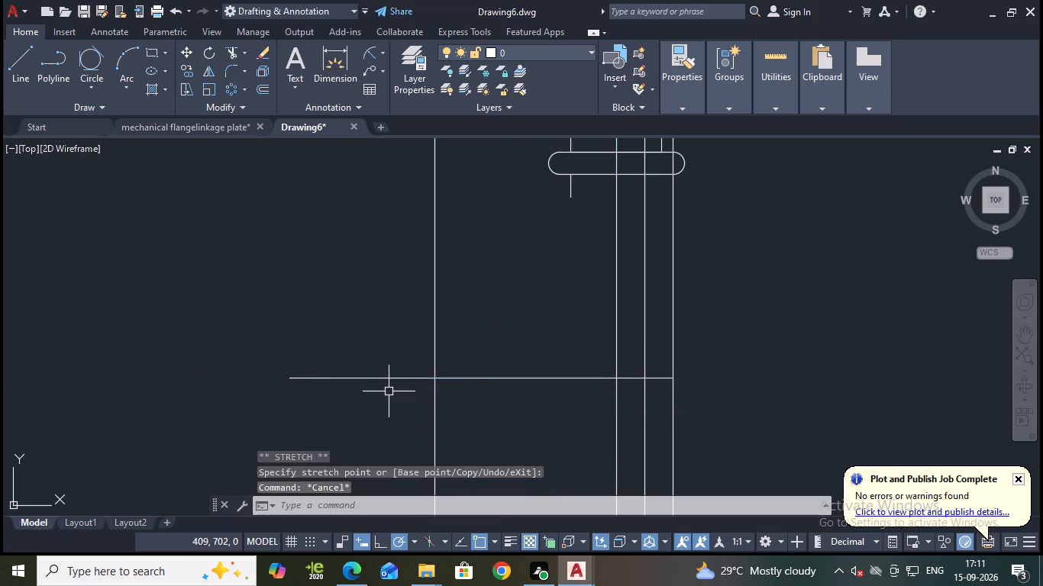
Offset the lower horizontal line 10 units upward.
key(o)
key(Return)
key(Return)
click(451, 375)
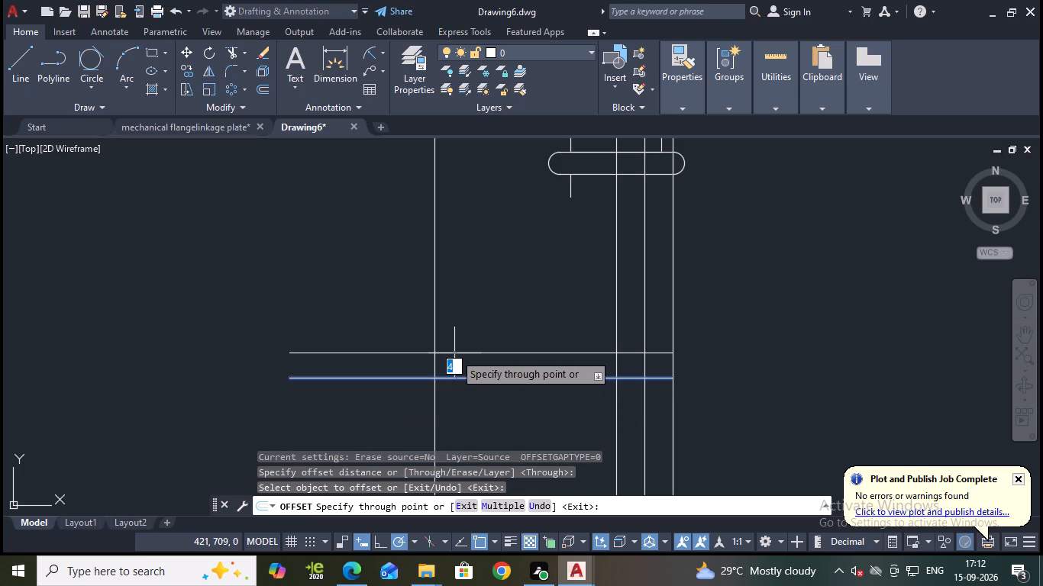
text(10)
key(Return)
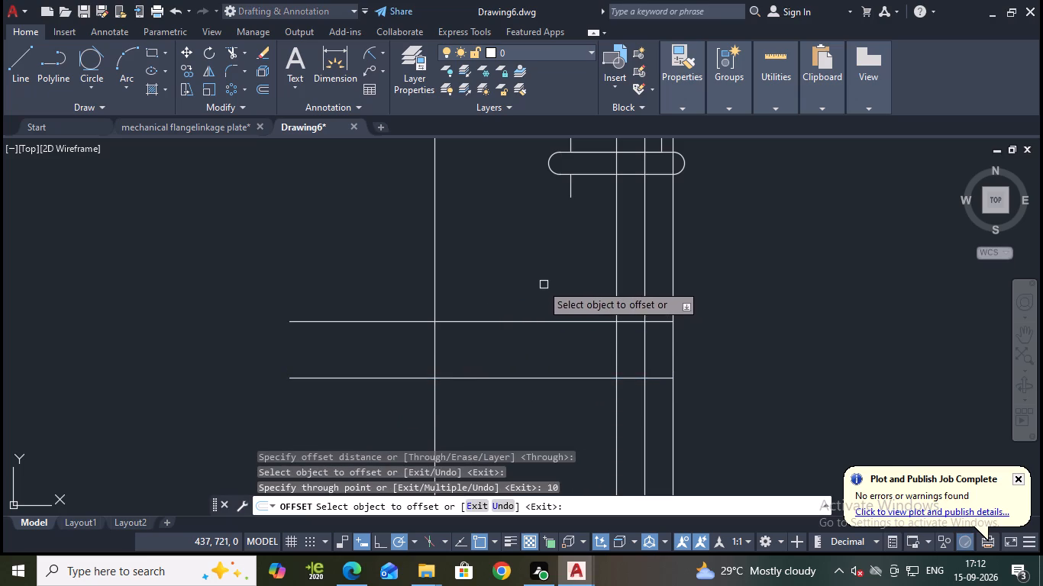
key(Escape)
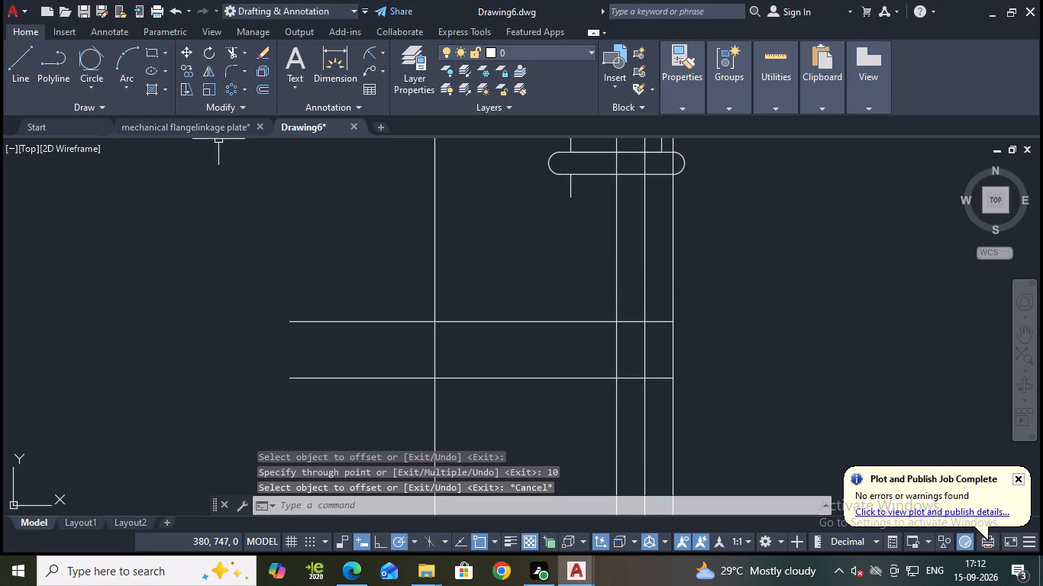
Draw a circle of radius 3 centred where the leftmost vertical line crosses the upper horizontal offset line.
click(89, 80)
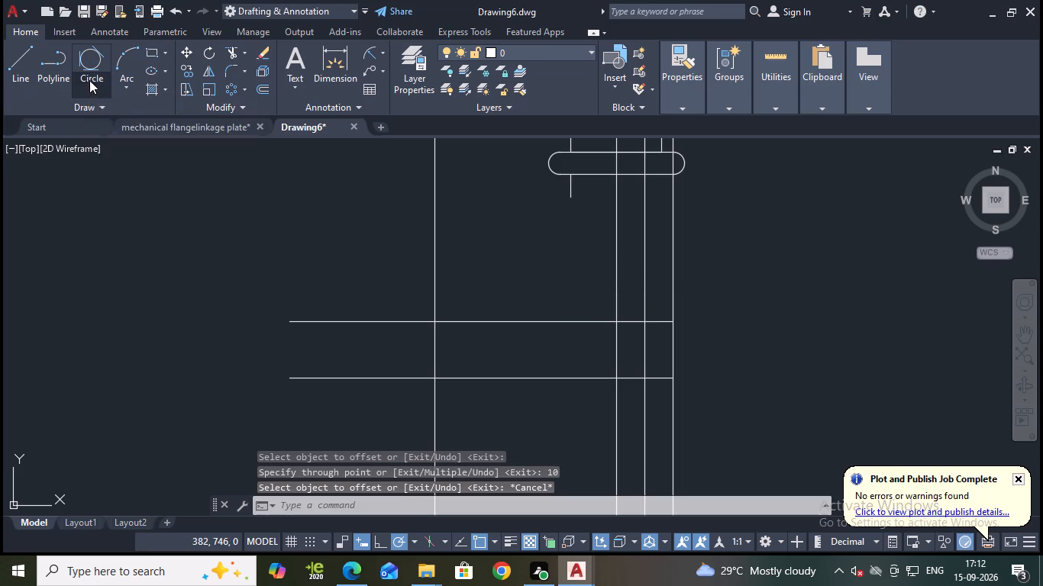
click(129, 118)
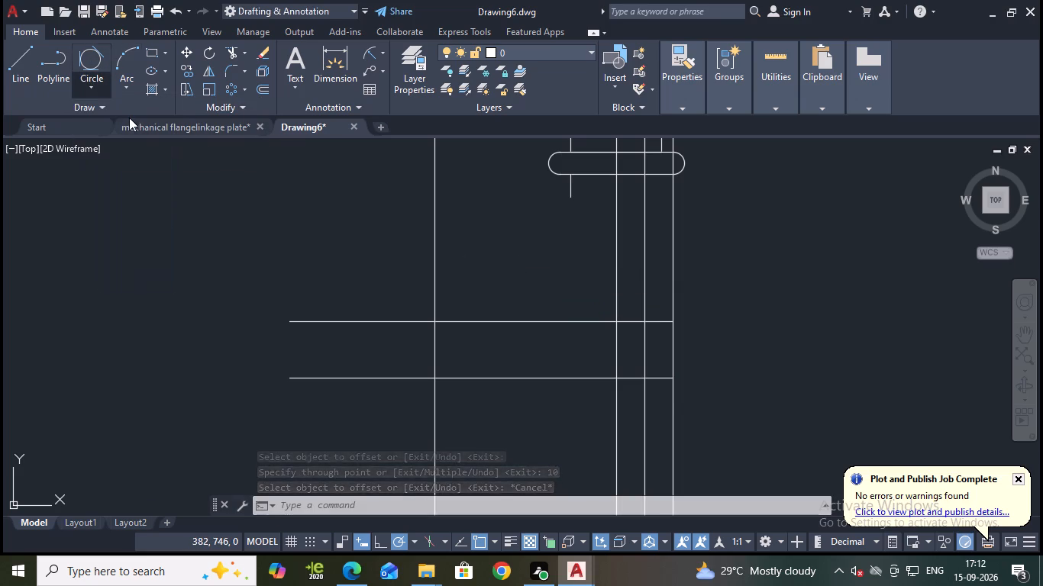
click(434, 322)
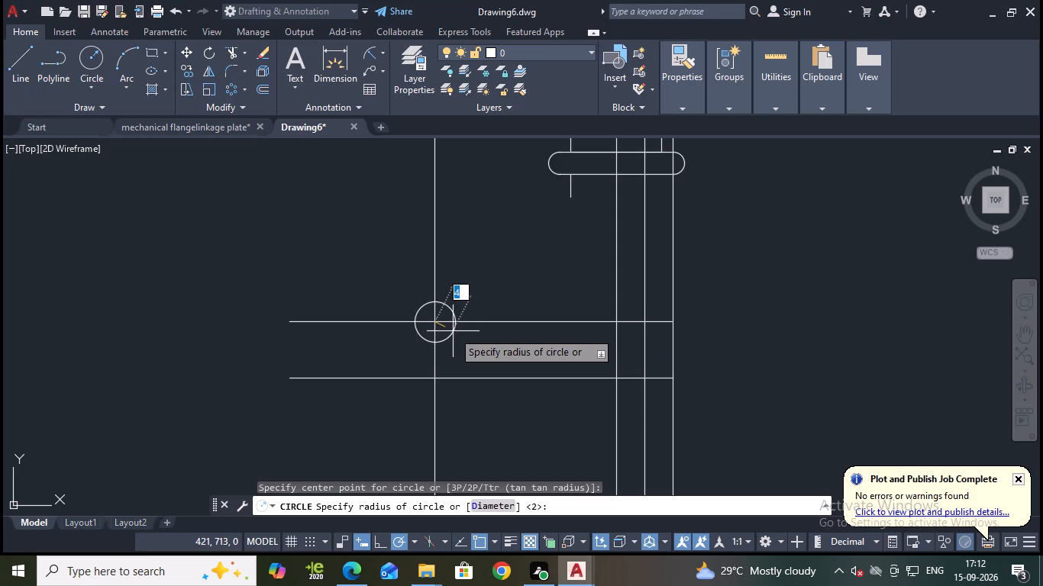
key(3)
key(Return)
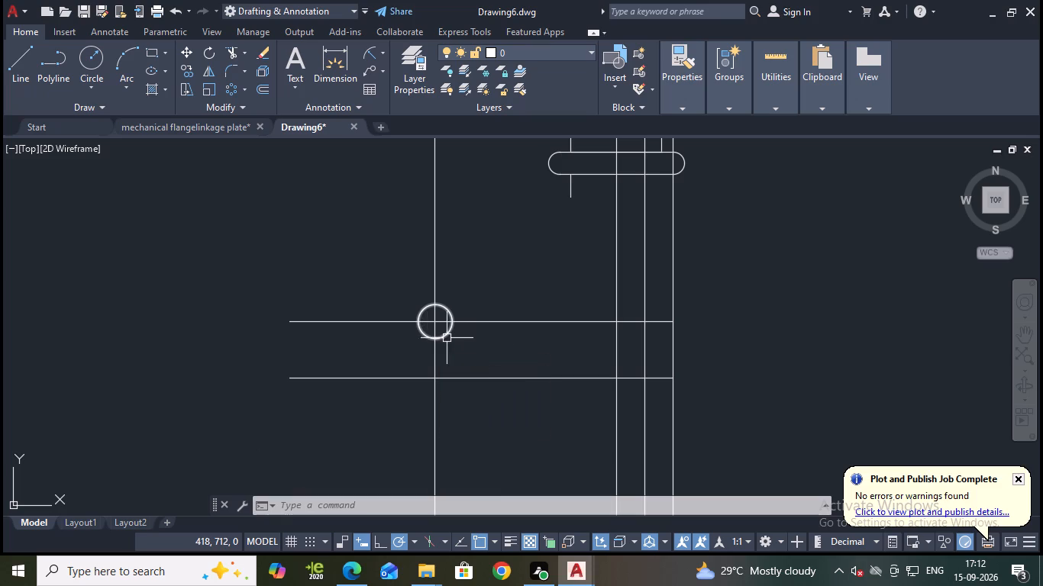
Draw a circle of radius 15 centred where the vertical centre line crosses the lower horizontal line.
click(87, 63)
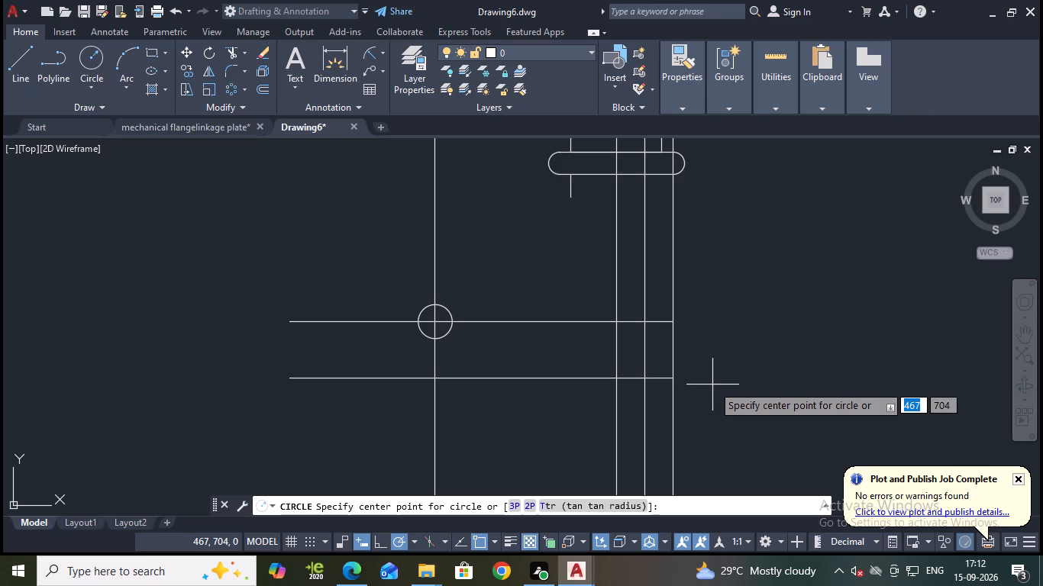
click(617, 376)
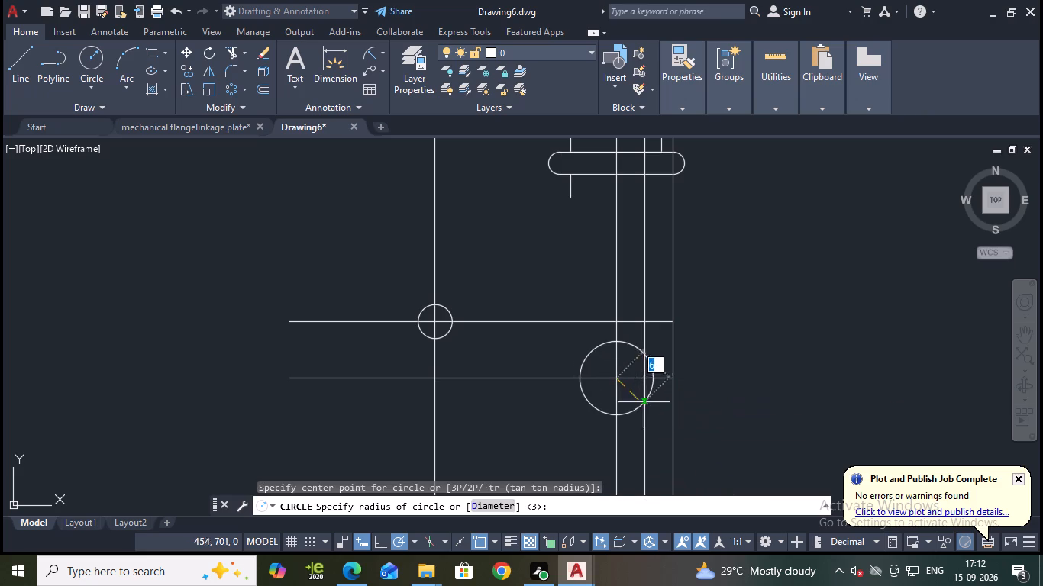
text(15)
key(Return)
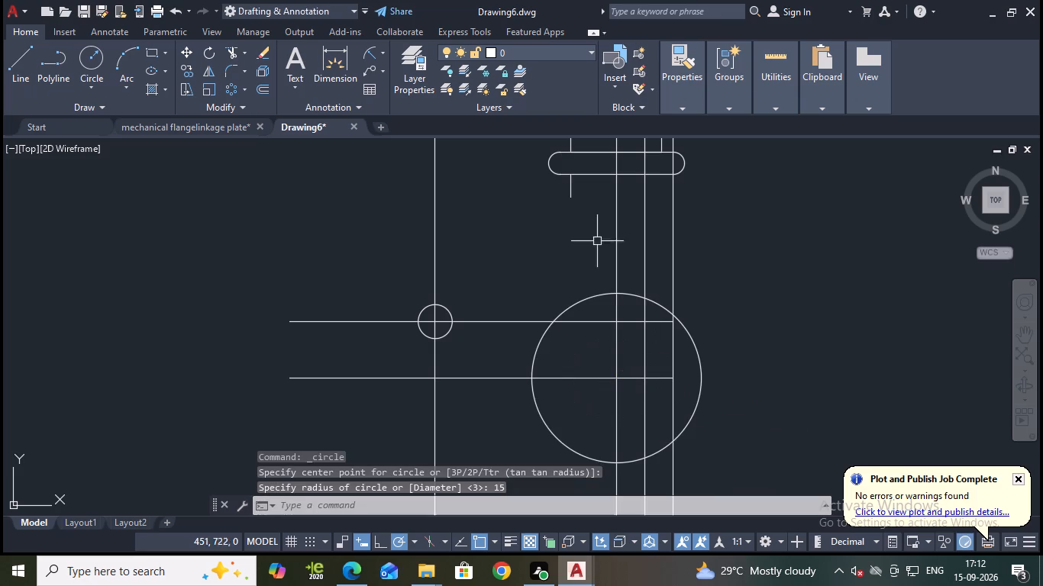
Draw a circle of radius 35 centred on the first offset line beside the centre line, at the lower horizontal line.
key(space)
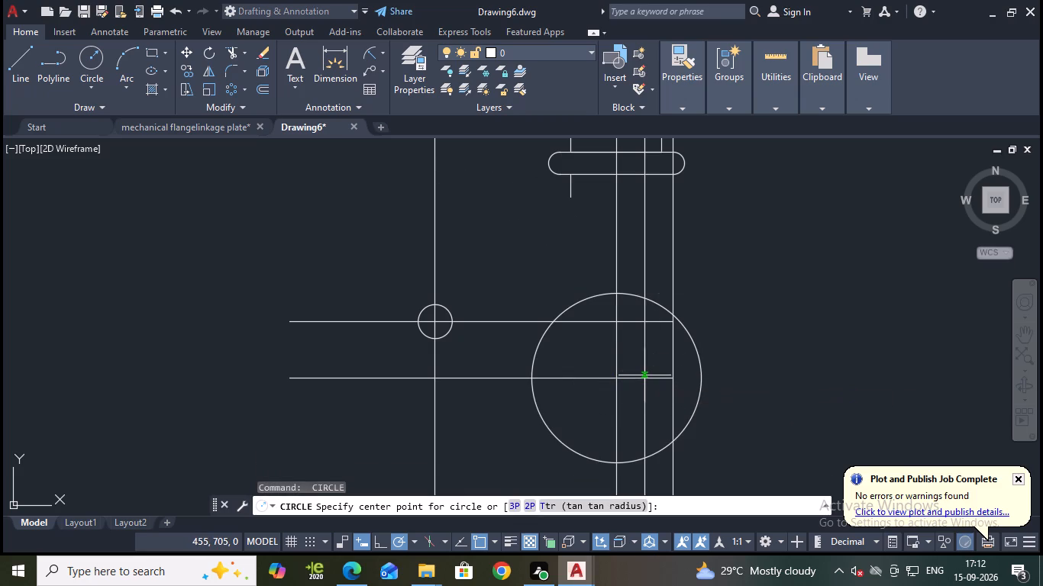
click(644, 375)
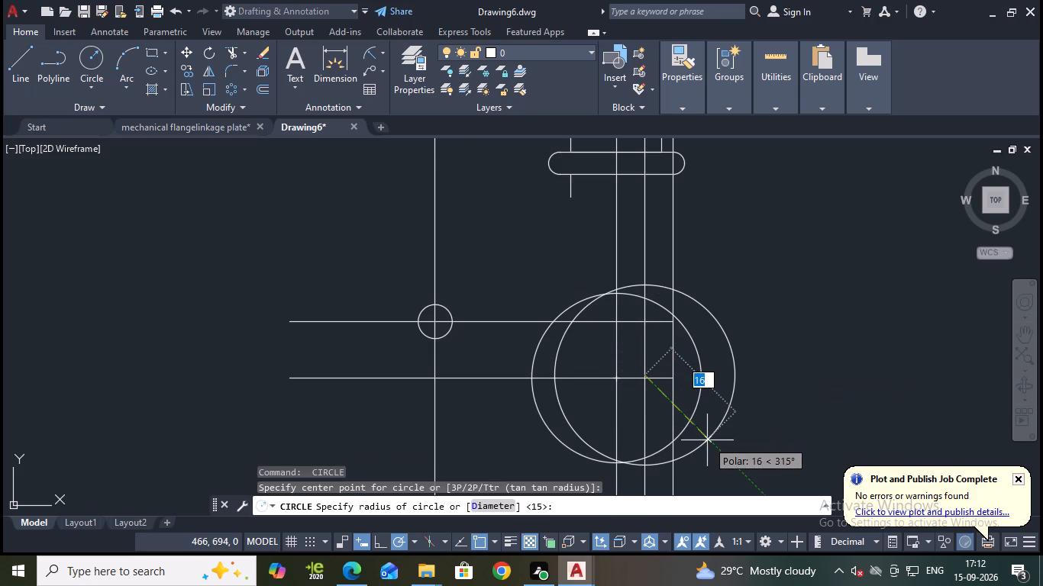
text(35)
key(Return)
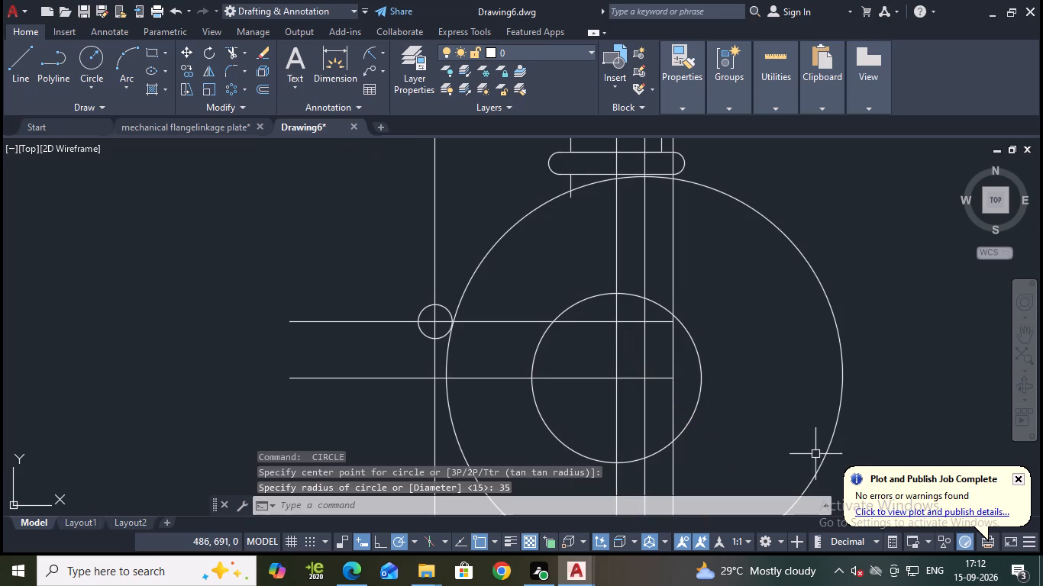
Draw a circle of radius 30 centred where the rightmost vertical line meets the lower horizontal line.
key(space)
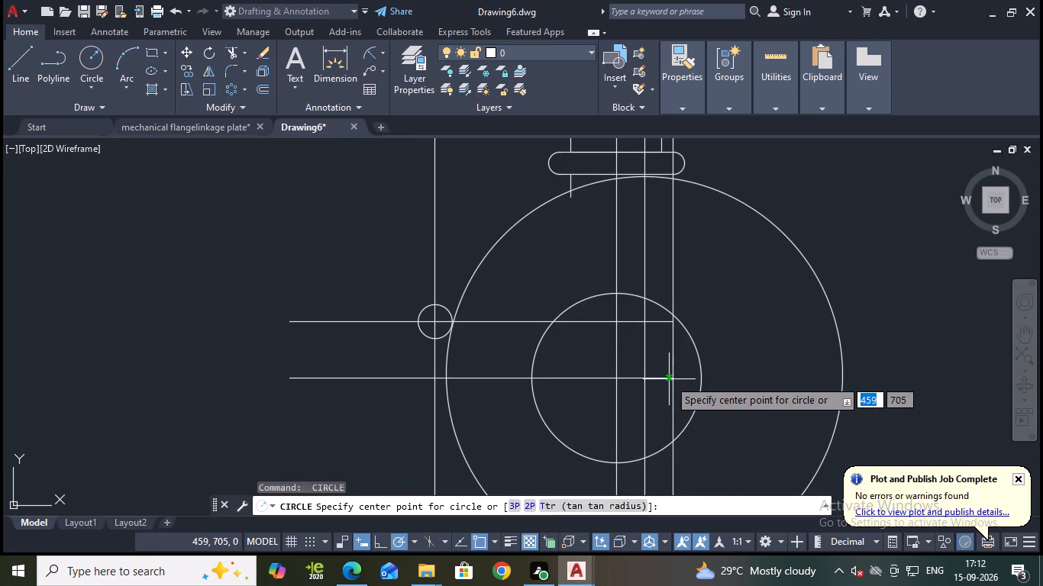
click(672, 380)
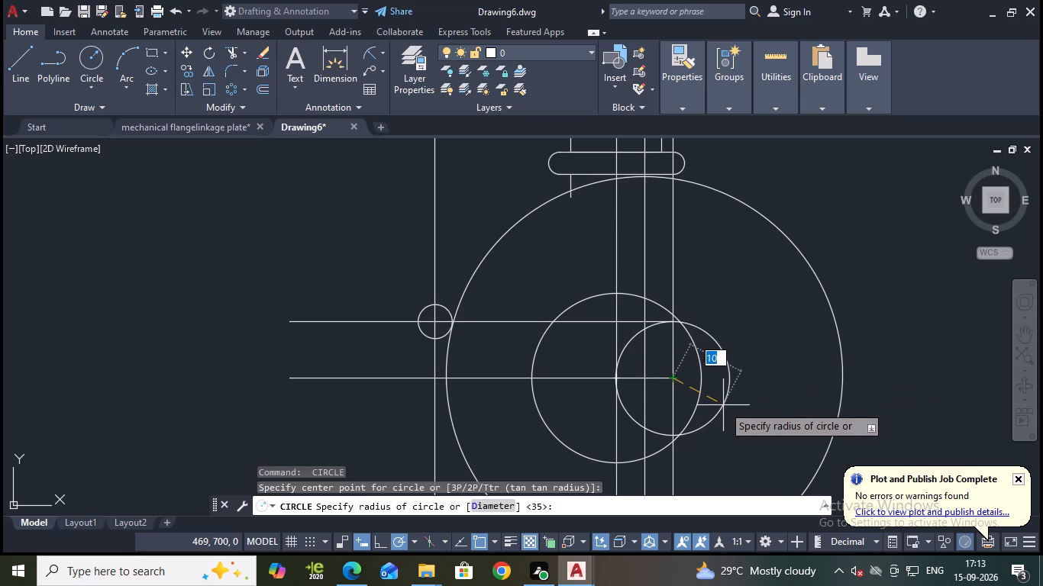
text(30)
key(Return)
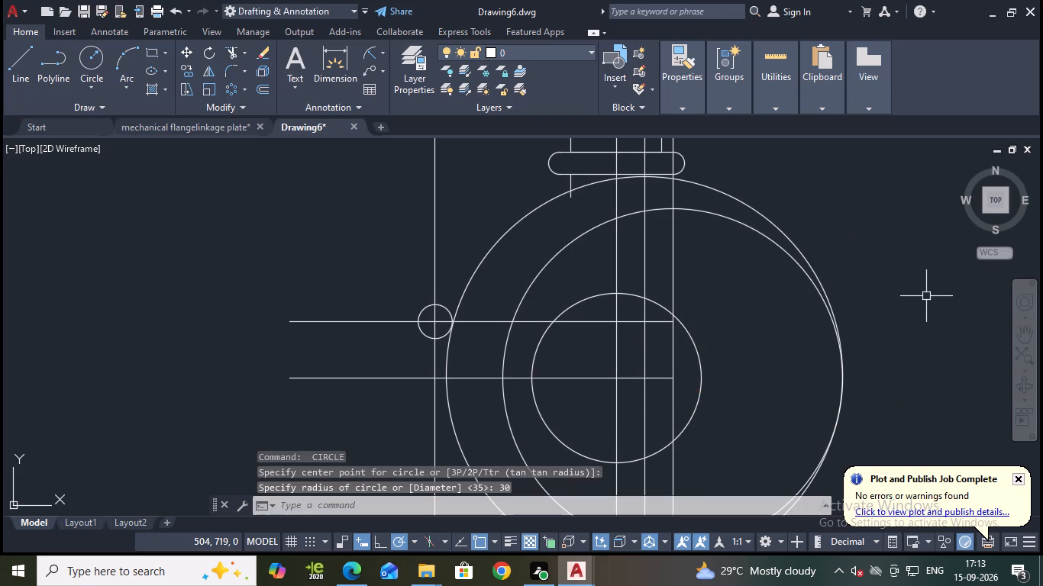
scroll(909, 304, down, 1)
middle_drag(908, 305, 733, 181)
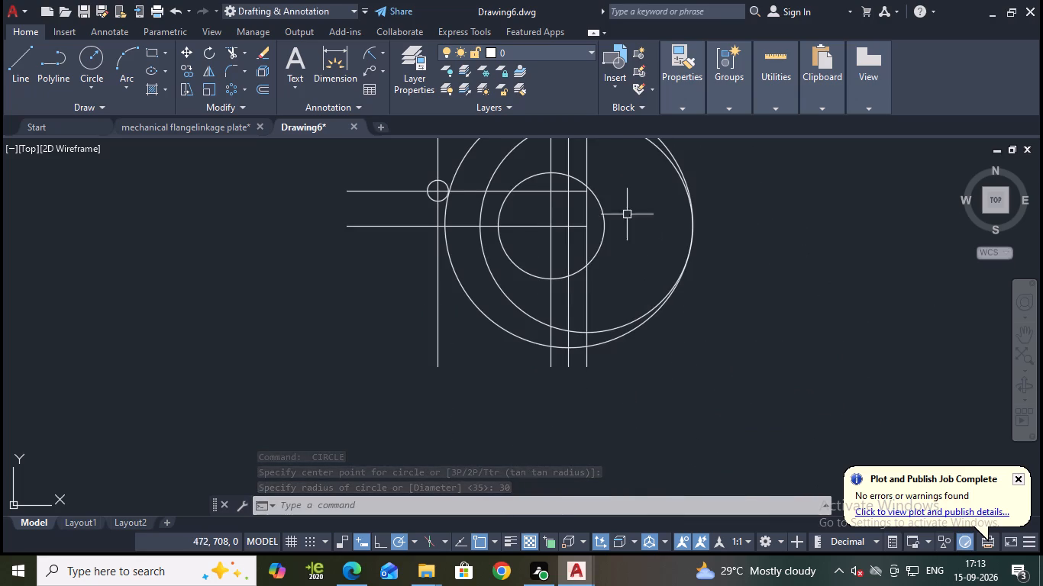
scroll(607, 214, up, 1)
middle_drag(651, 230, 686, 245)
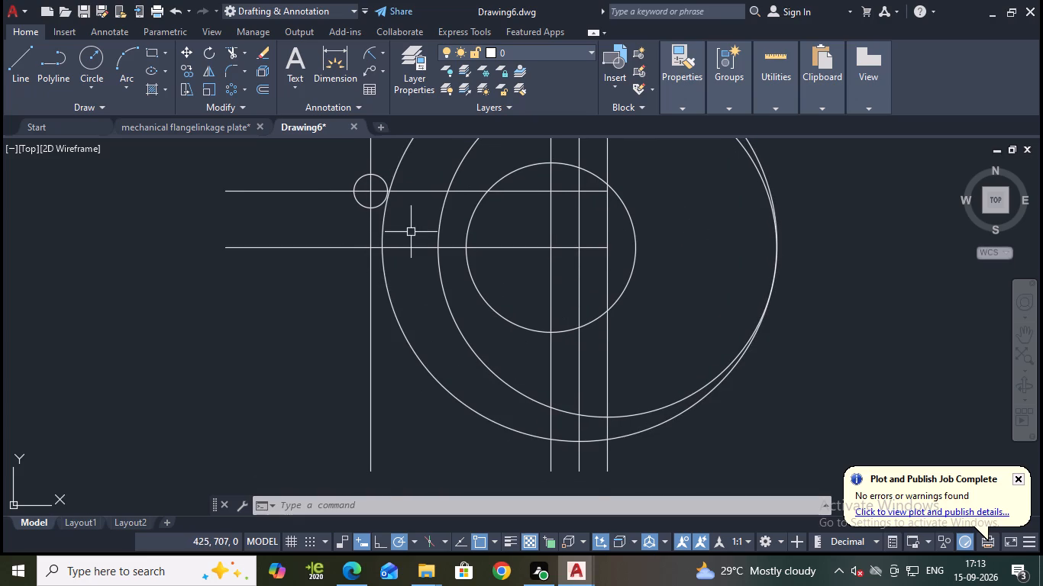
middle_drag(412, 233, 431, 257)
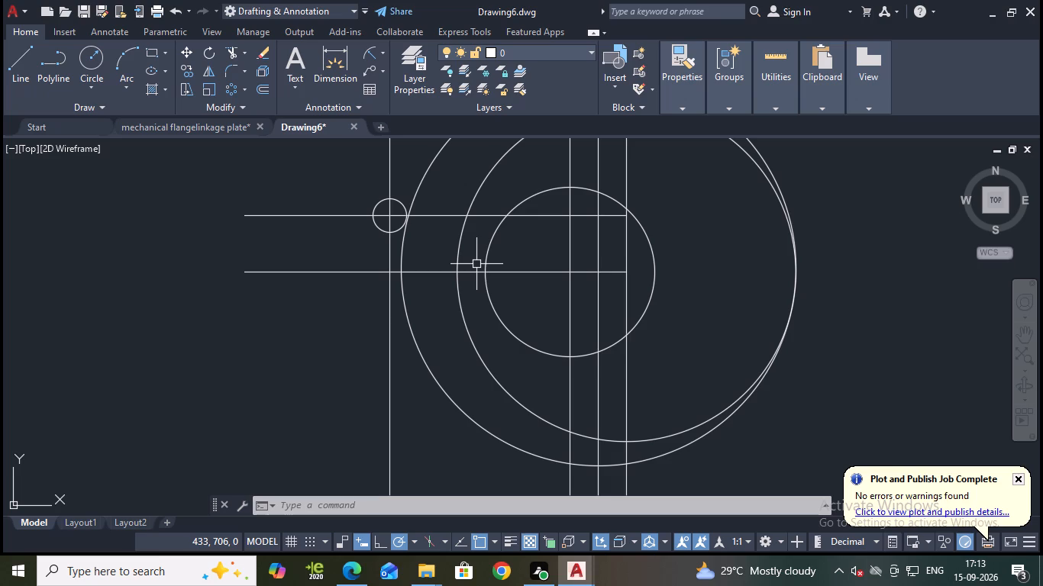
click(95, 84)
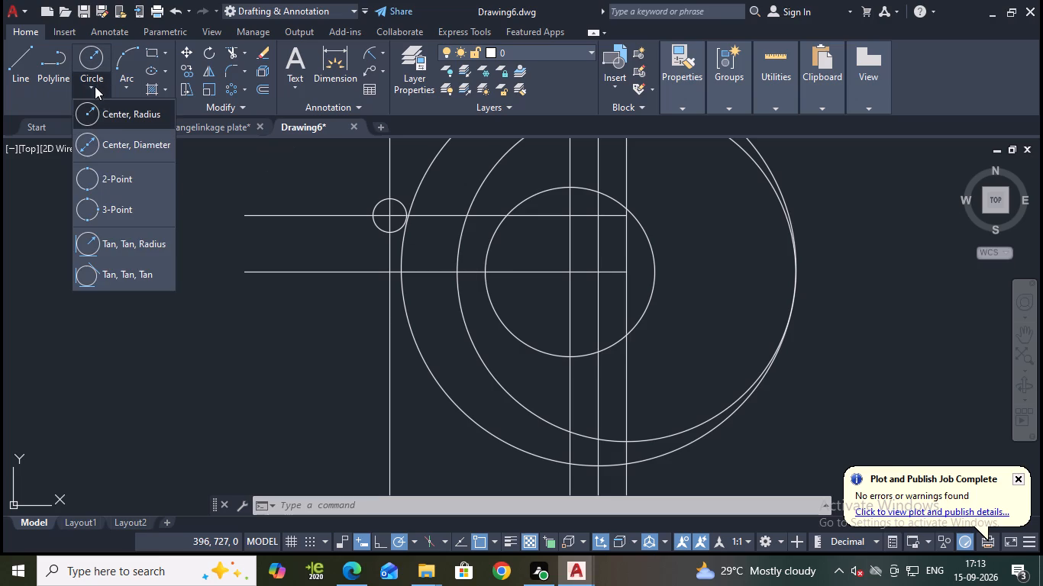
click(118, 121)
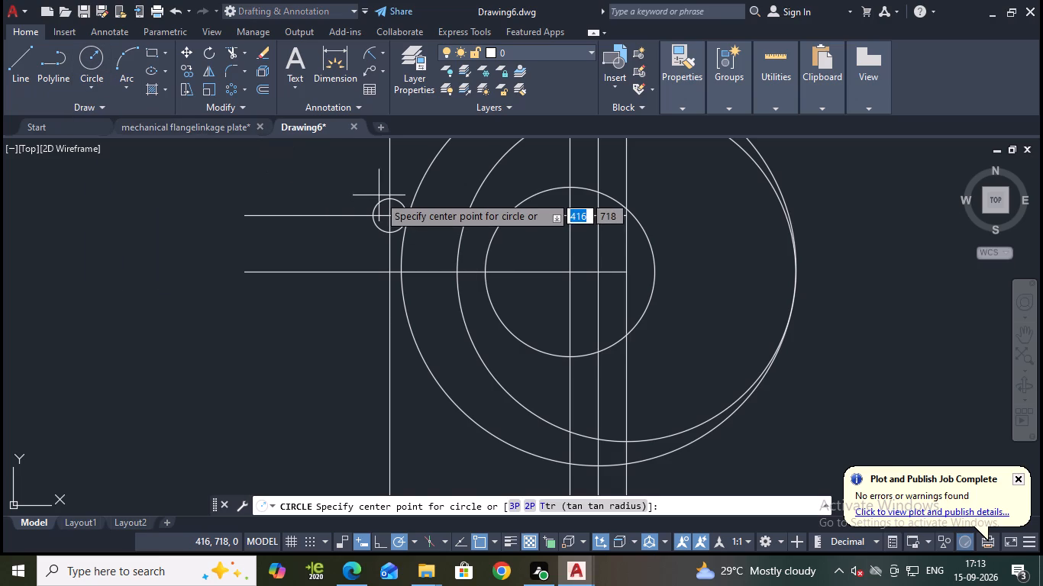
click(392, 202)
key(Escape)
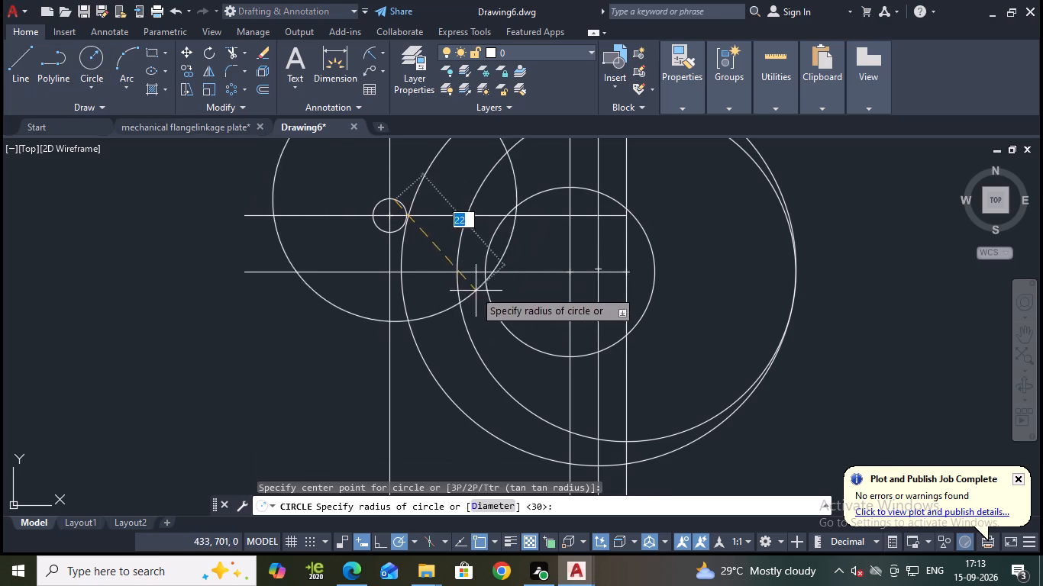
Draw a Tan, Tan, Radius circle of radius 38 touching the small radius 3 circle and the radius 15 circle.
click(92, 86)
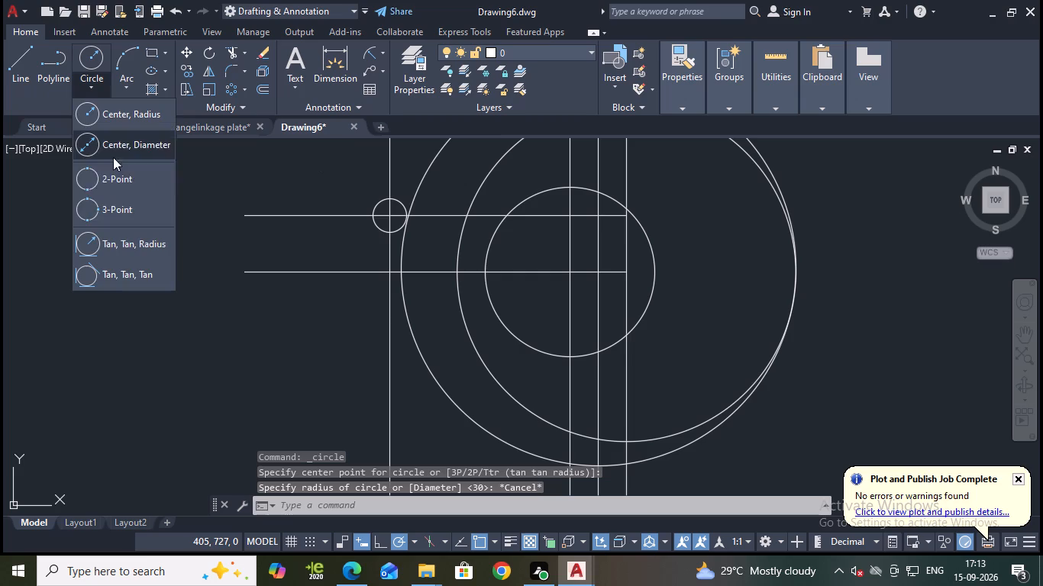
click(140, 250)
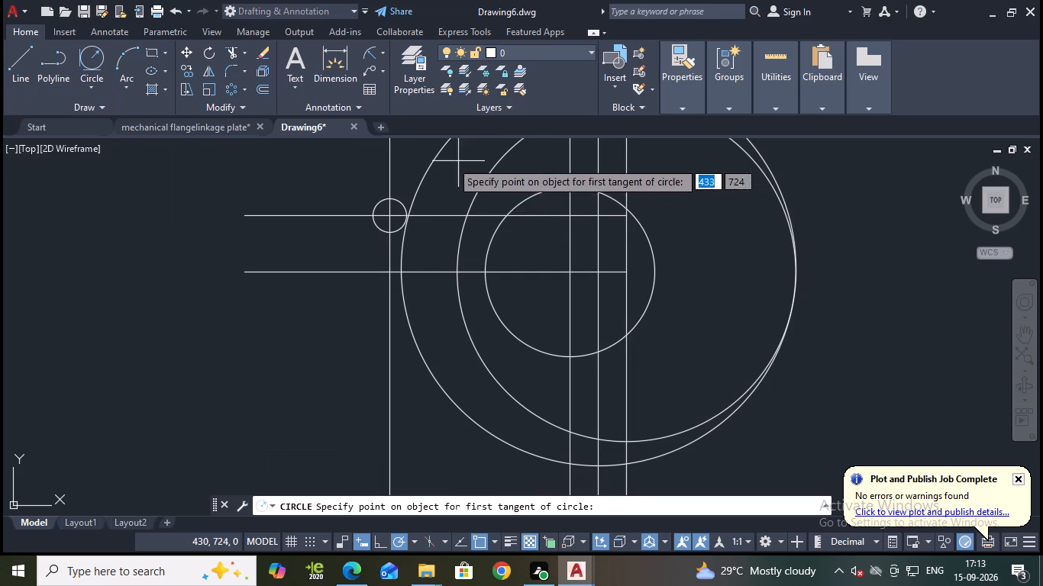
click(399, 199)
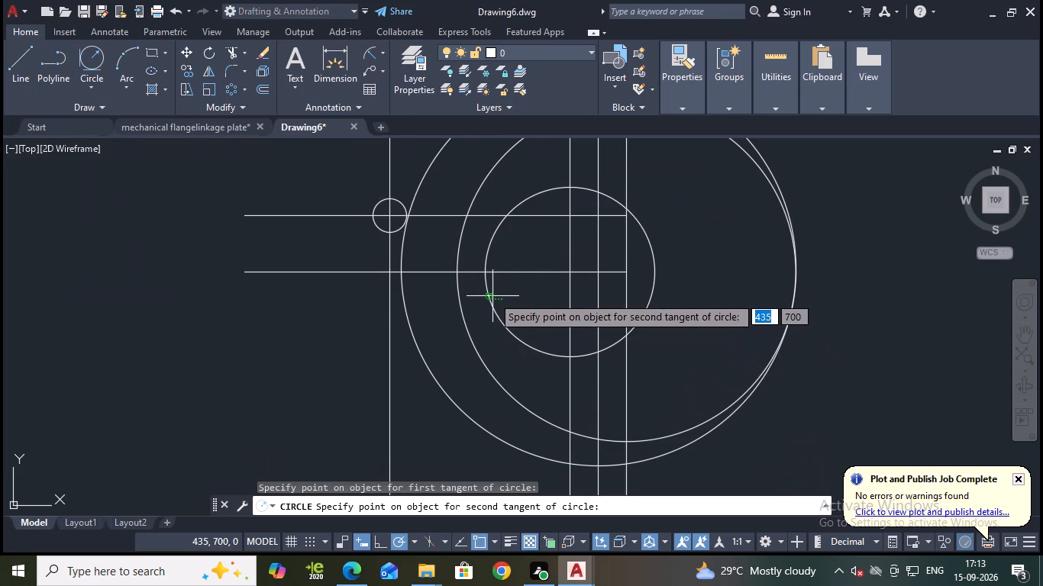
click(489, 292)
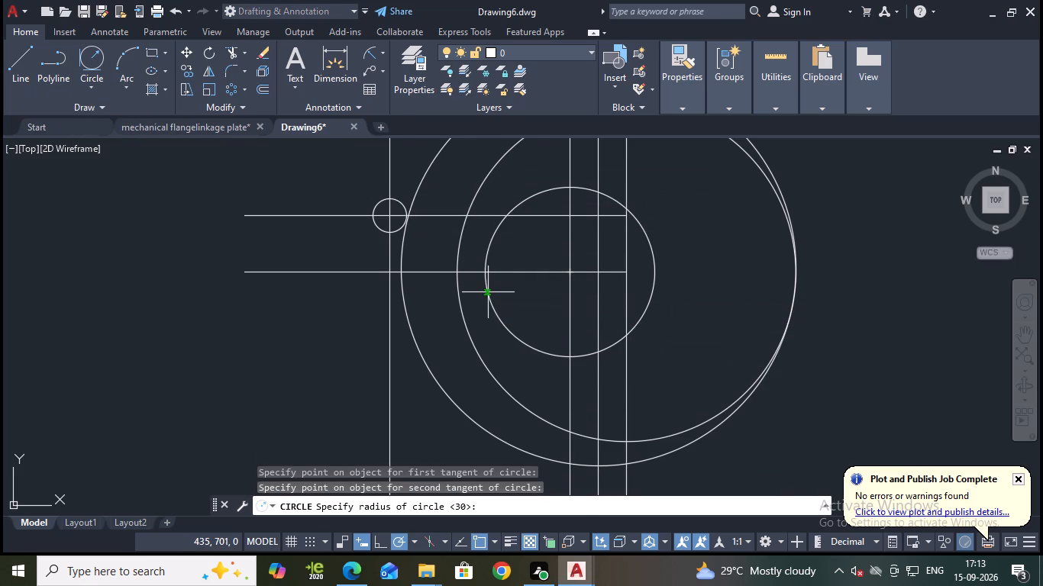
text(38)
key(Return)
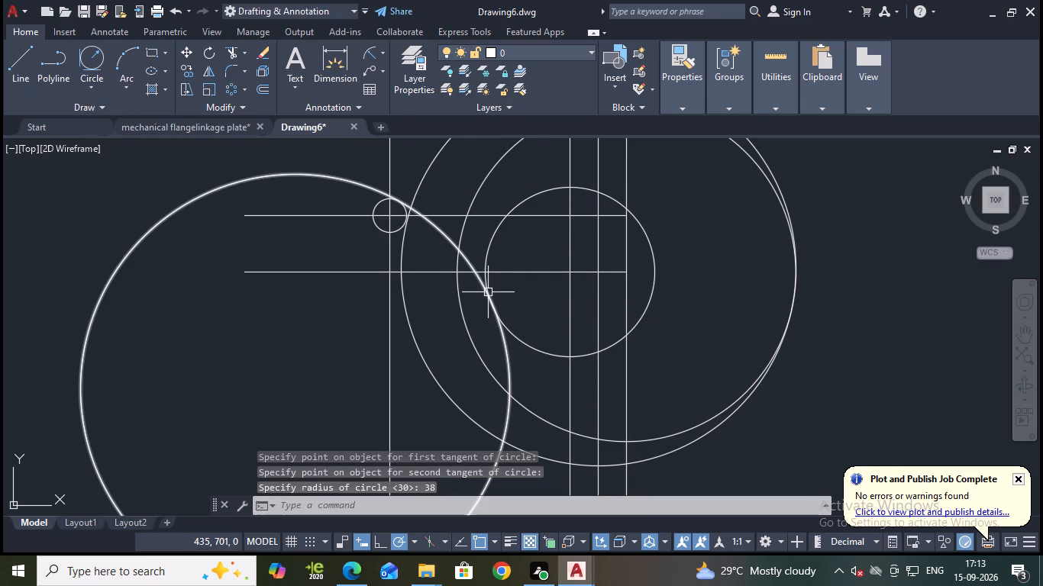
key(Escape)
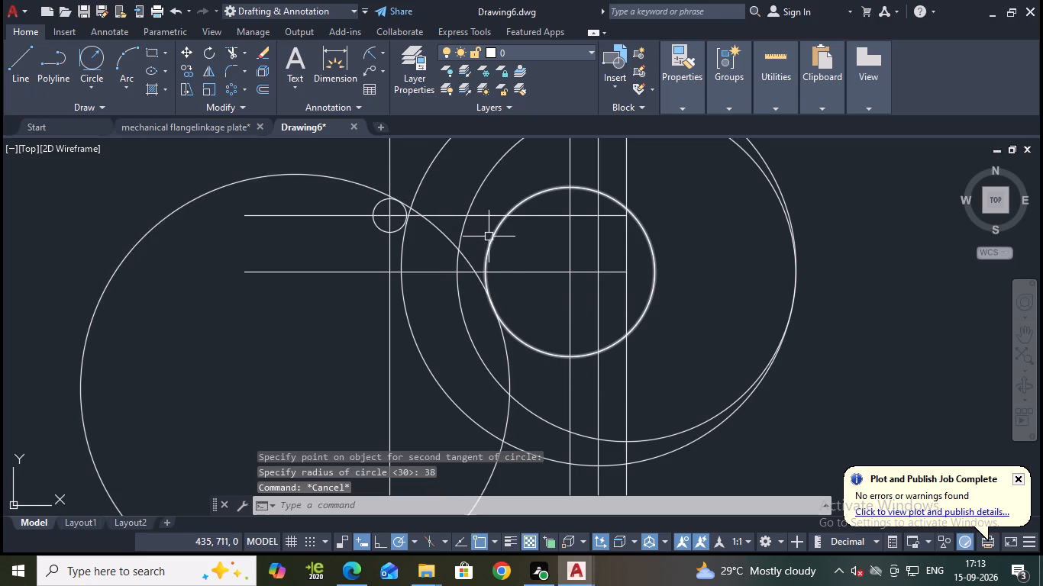
Trim the radius 38 circle to the arc joining the radius 3 and radius 15 circles, and erase the leftover arc fragment.
text(tr)
key(Return)
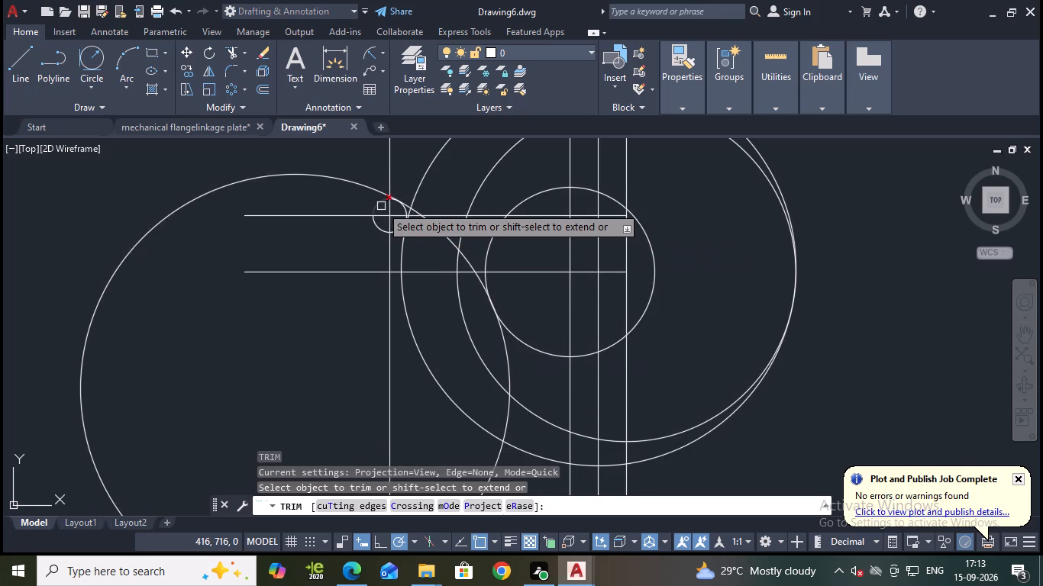
click(374, 195)
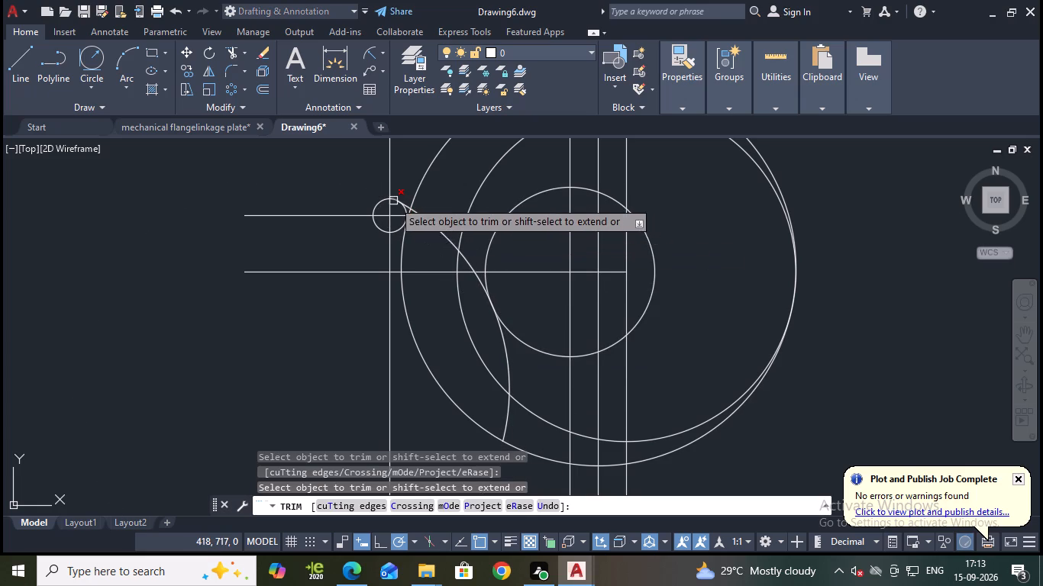
click(505, 348)
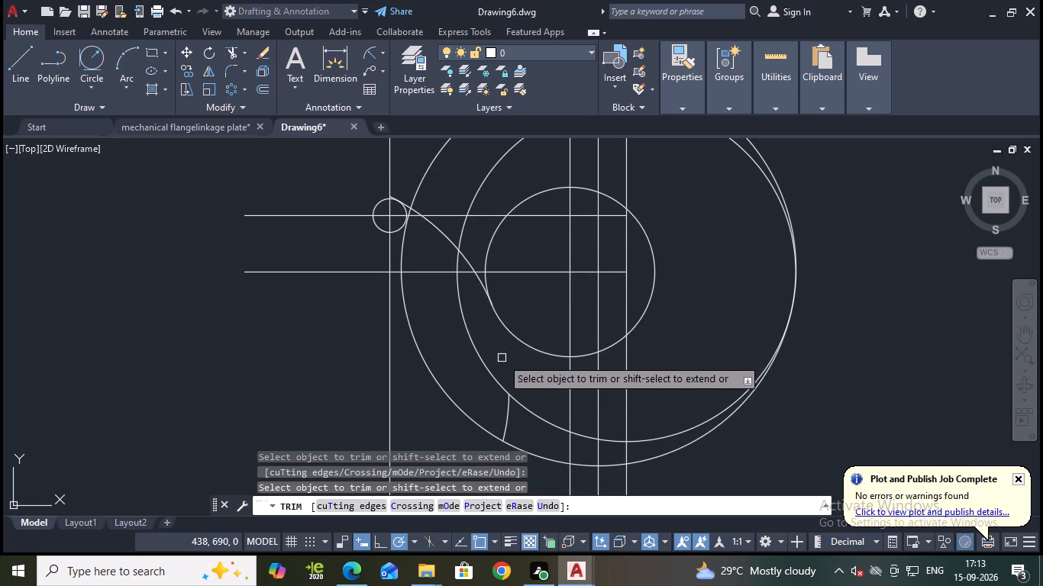
key(Escape)
click(511, 411)
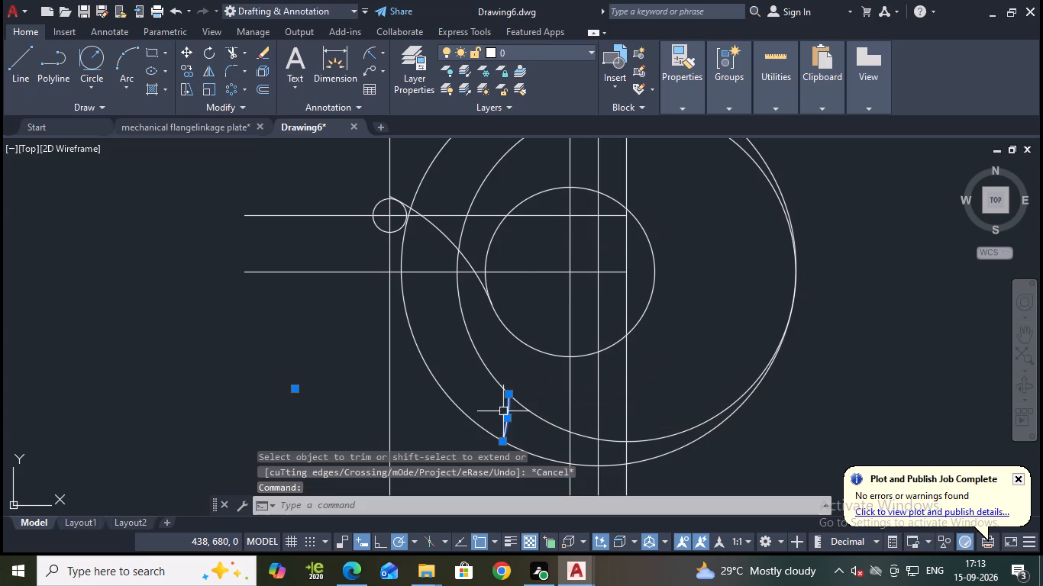
scroll(489, 410, down, 1)
key(e)
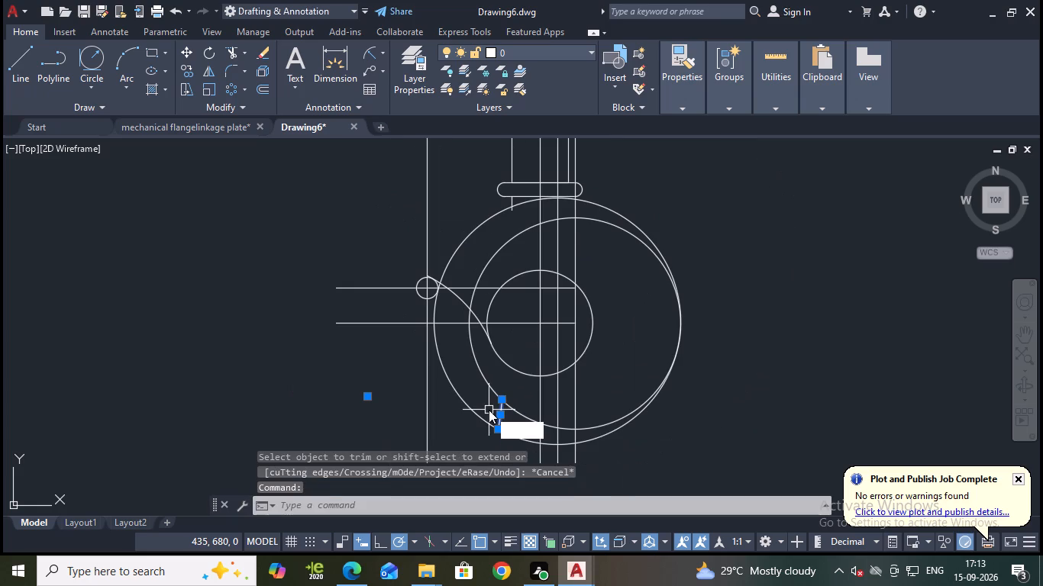
key(Return)
scroll(500, 299, up, 2)
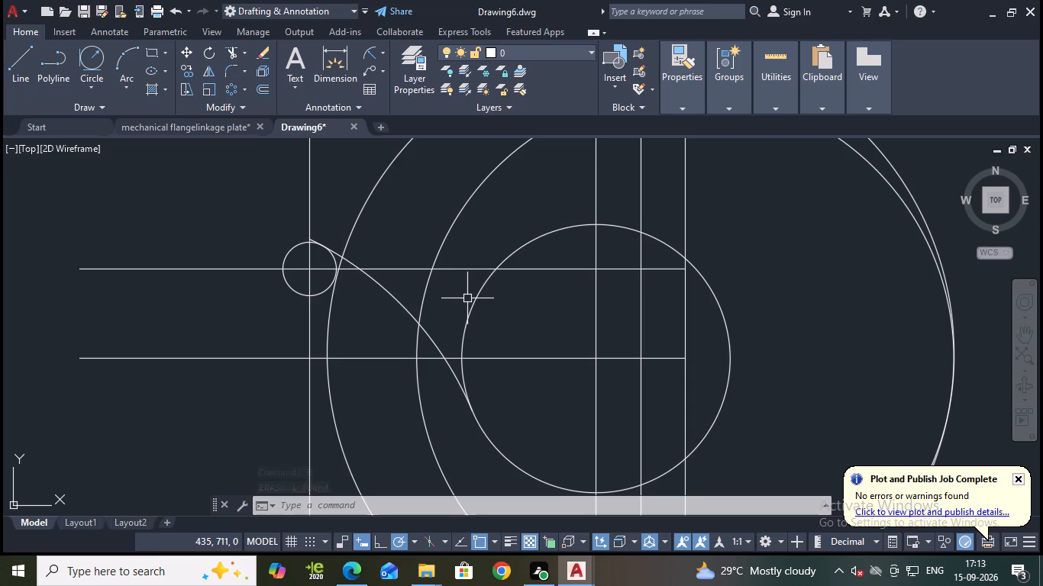
scroll(467, 298, down, 1)
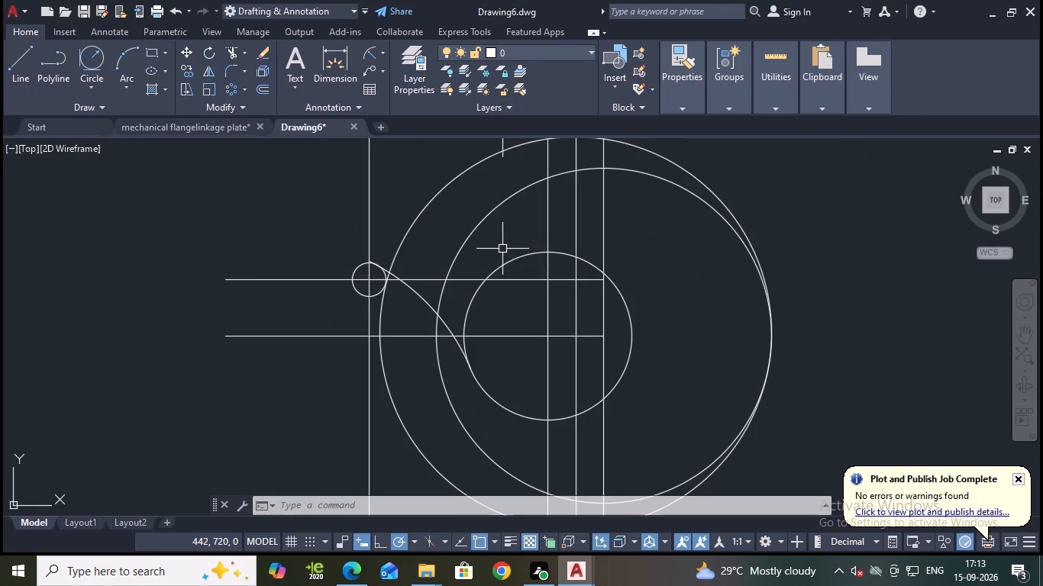
Draw a Tan, Tan, Radius circle of radius 20 touching the small radius 3 circle and the radius 35 circle.
key(Escape)
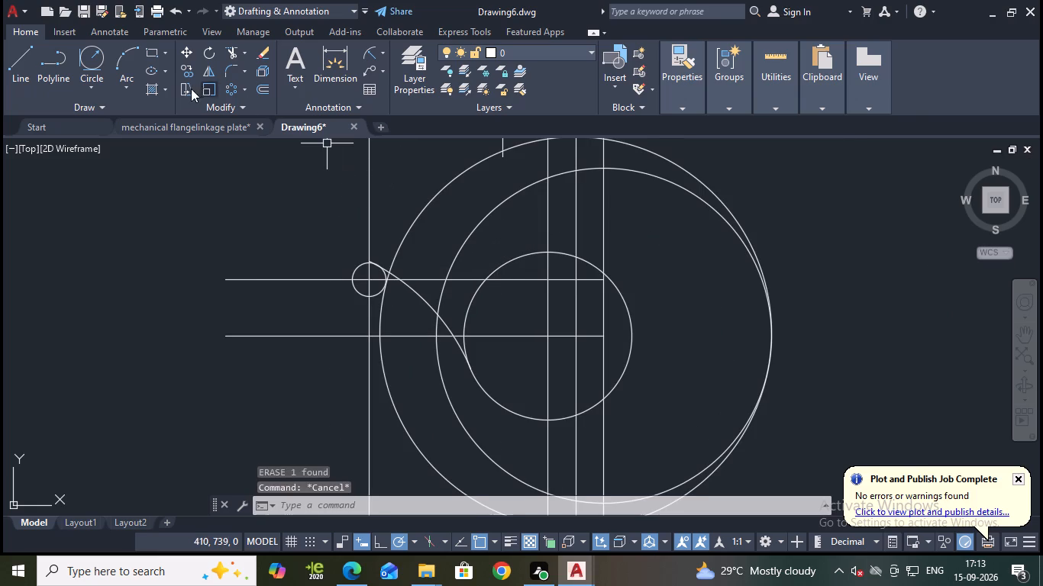
click(89, 51)
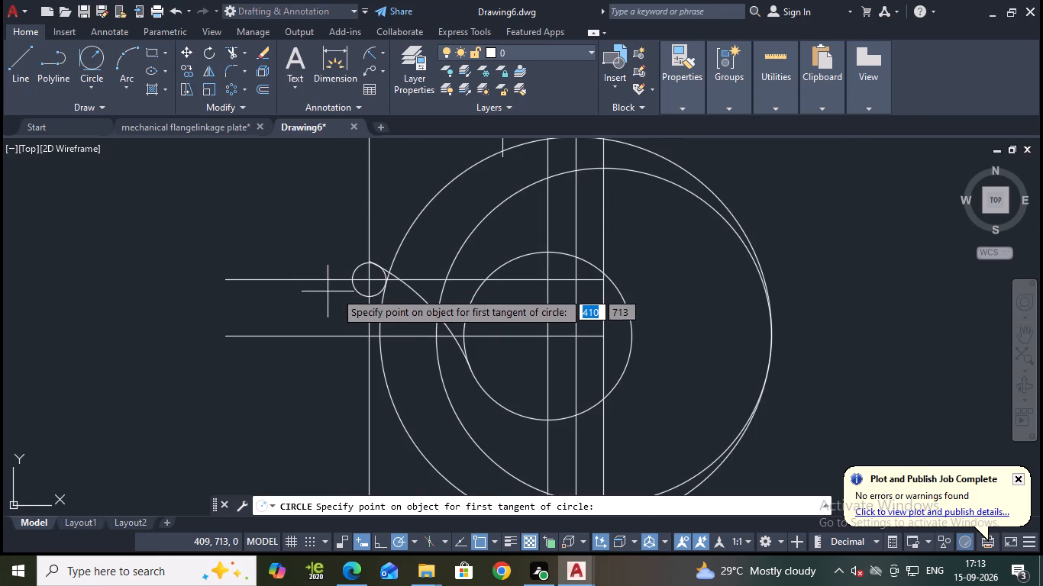
click(356, 295)
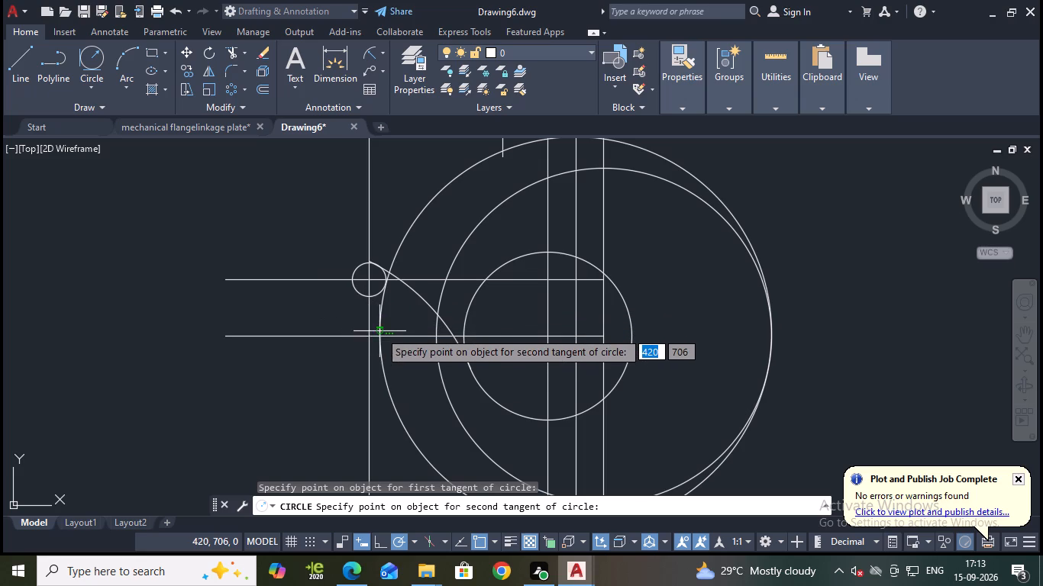
click(381, 349)
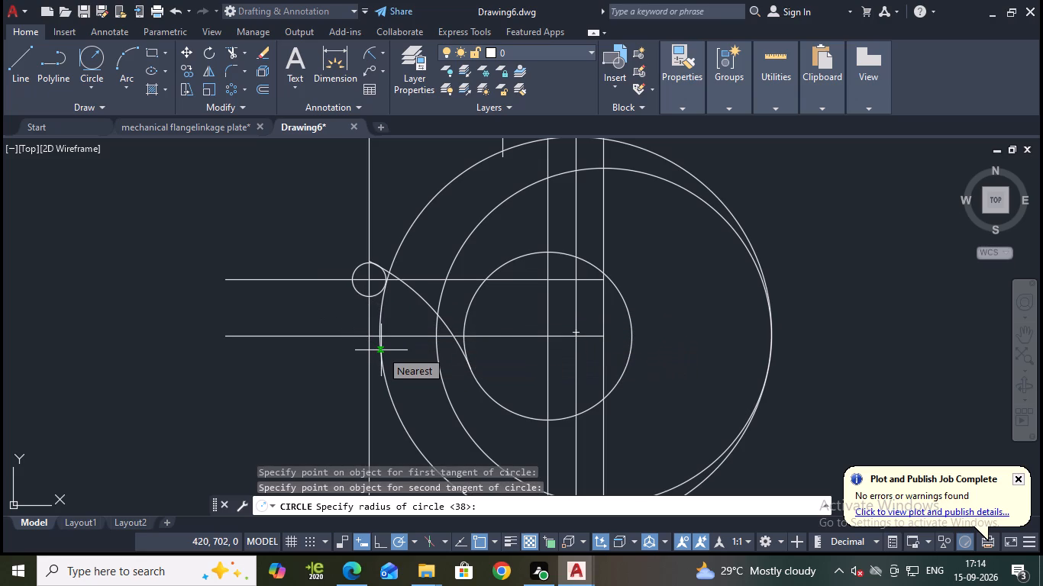
text(20)
key(Return)
key(Escape)
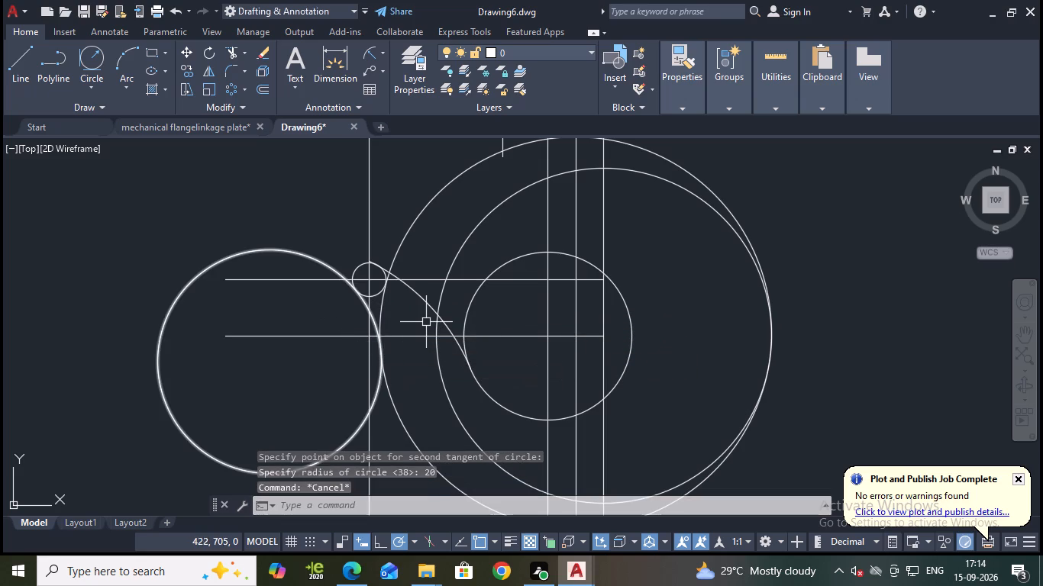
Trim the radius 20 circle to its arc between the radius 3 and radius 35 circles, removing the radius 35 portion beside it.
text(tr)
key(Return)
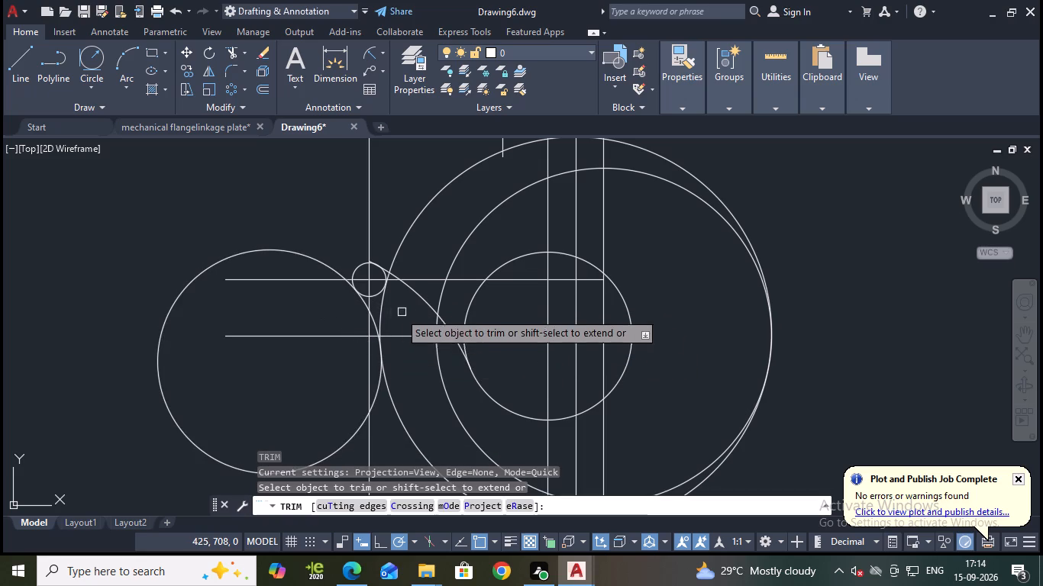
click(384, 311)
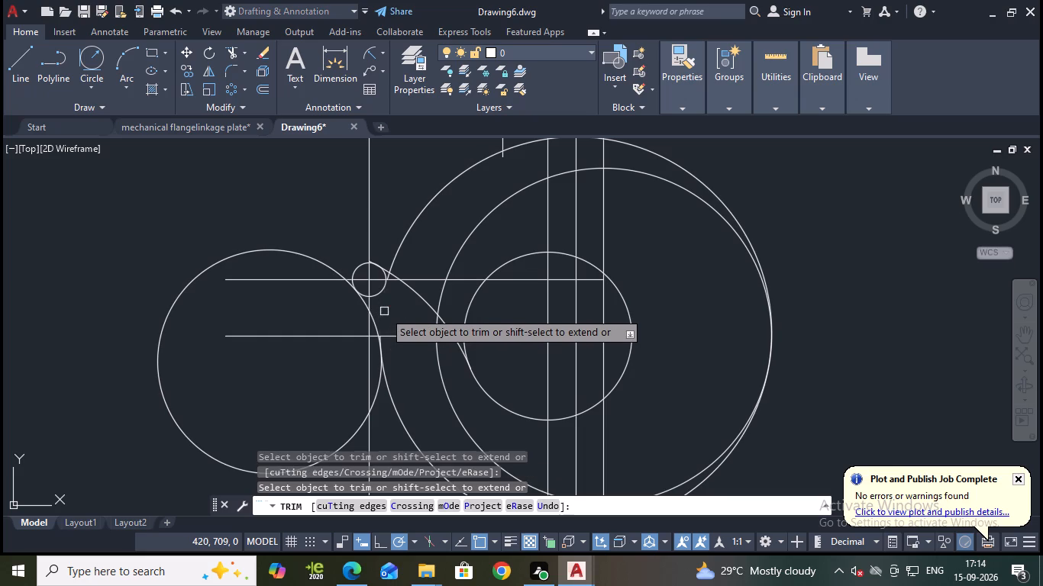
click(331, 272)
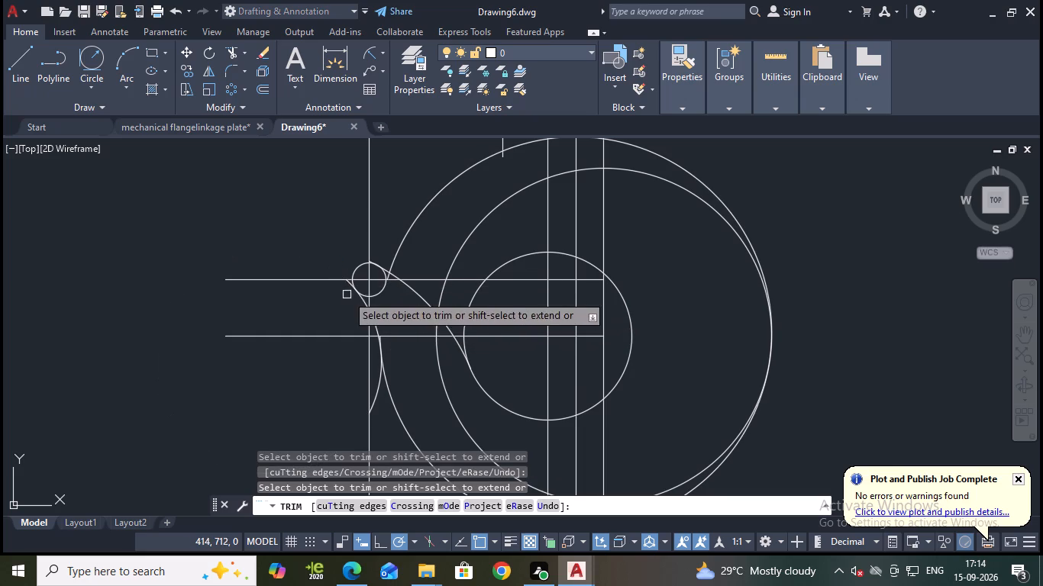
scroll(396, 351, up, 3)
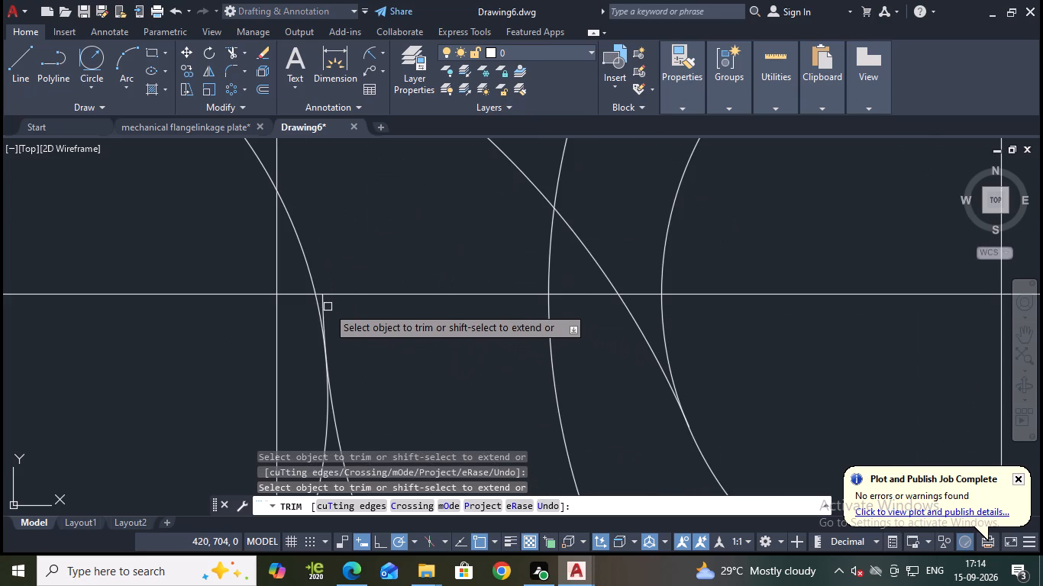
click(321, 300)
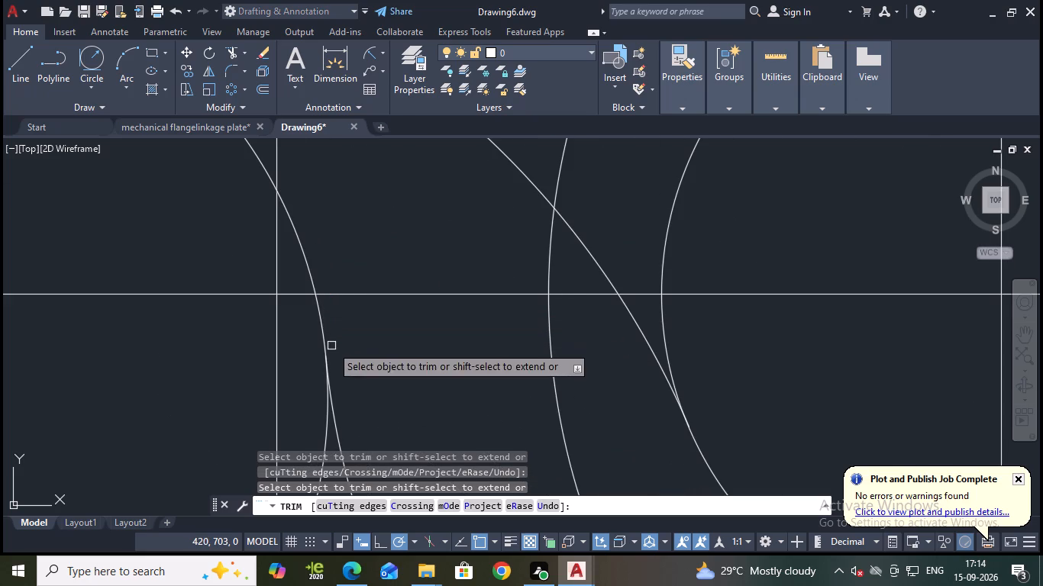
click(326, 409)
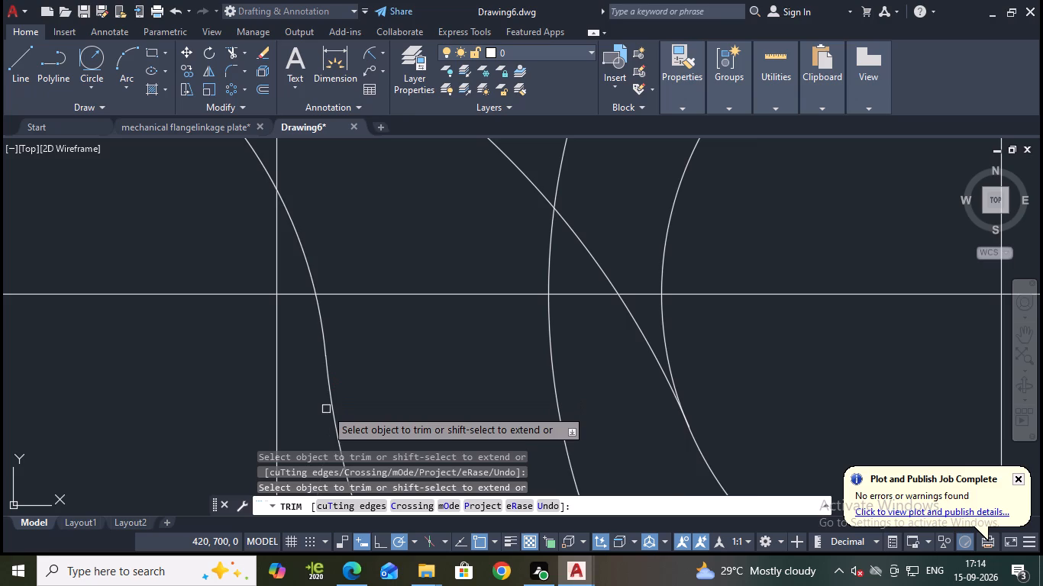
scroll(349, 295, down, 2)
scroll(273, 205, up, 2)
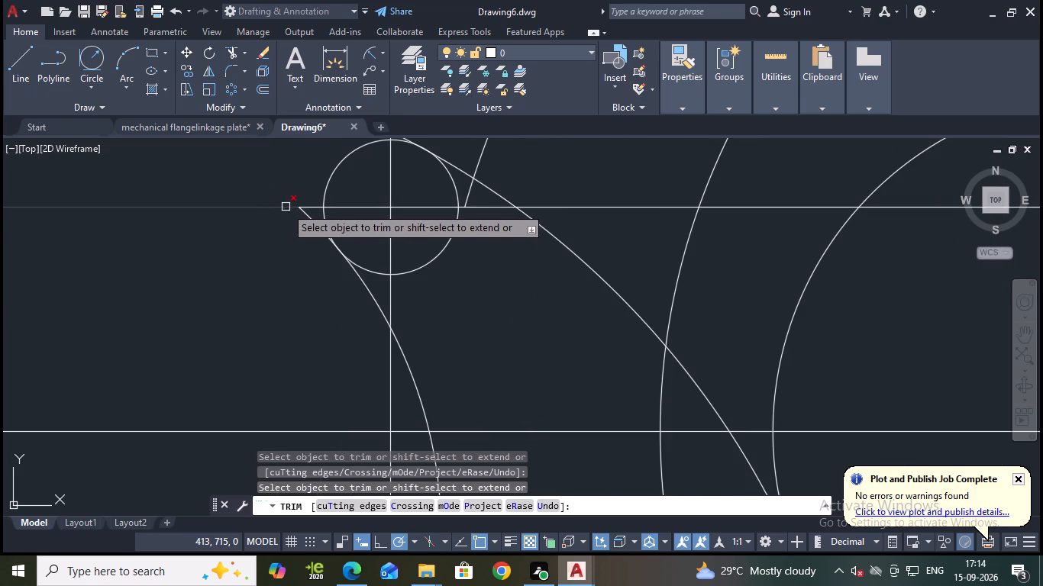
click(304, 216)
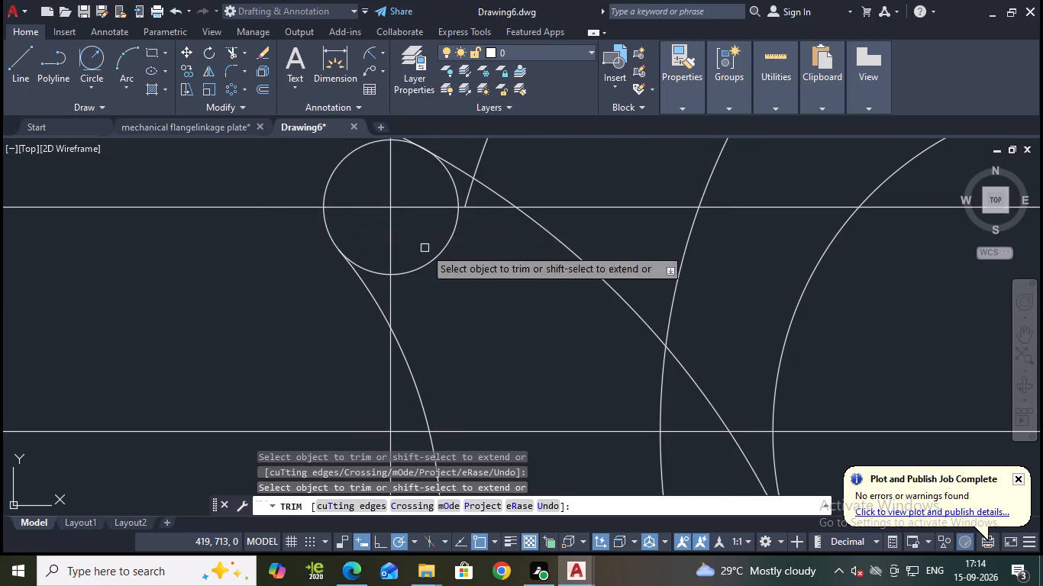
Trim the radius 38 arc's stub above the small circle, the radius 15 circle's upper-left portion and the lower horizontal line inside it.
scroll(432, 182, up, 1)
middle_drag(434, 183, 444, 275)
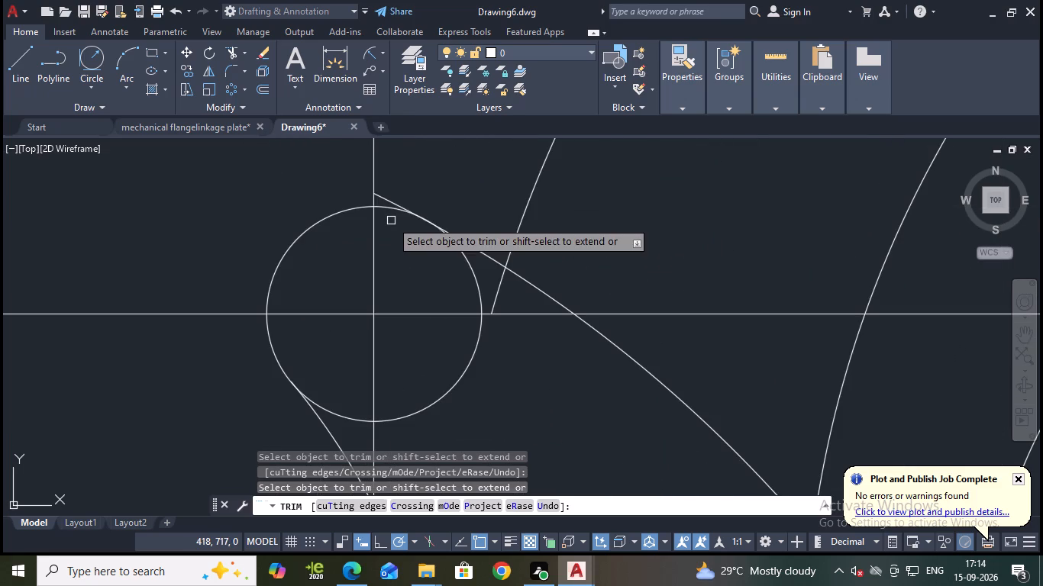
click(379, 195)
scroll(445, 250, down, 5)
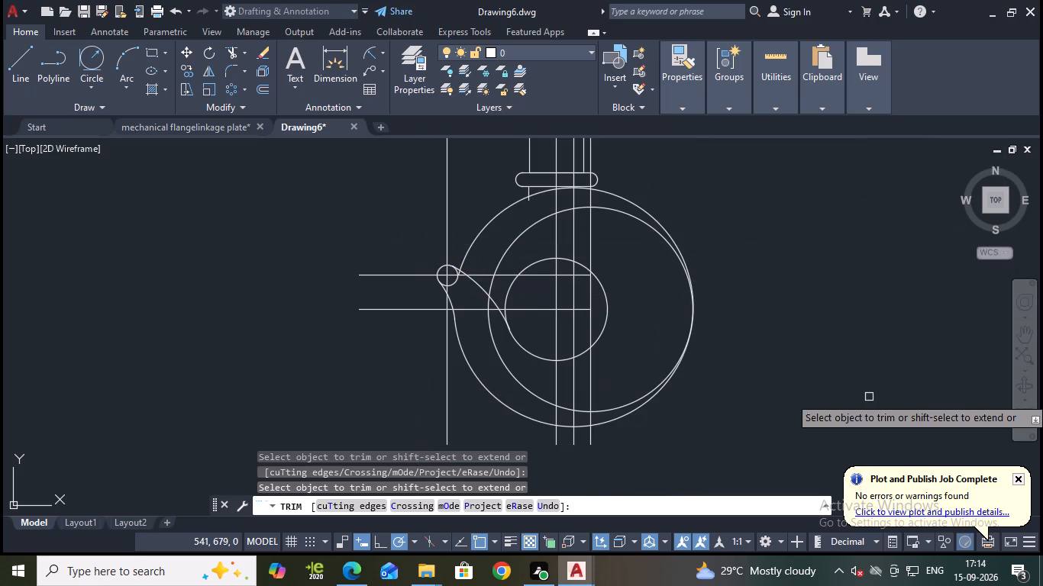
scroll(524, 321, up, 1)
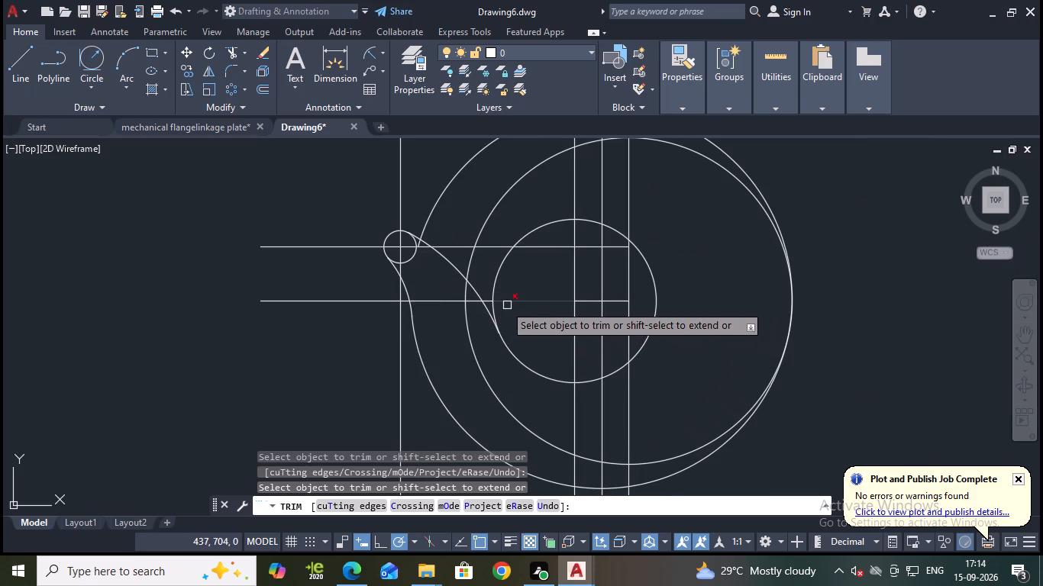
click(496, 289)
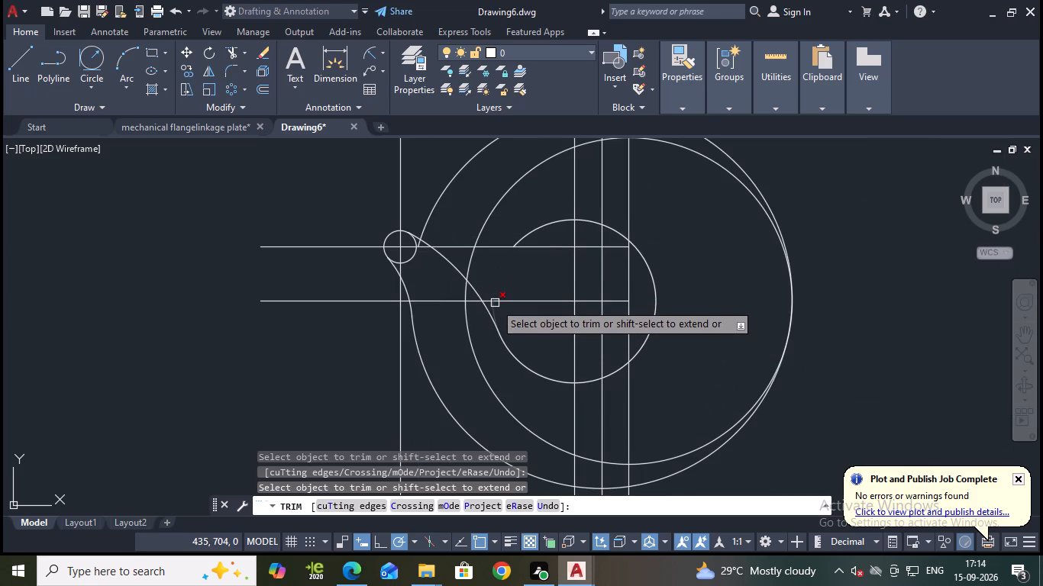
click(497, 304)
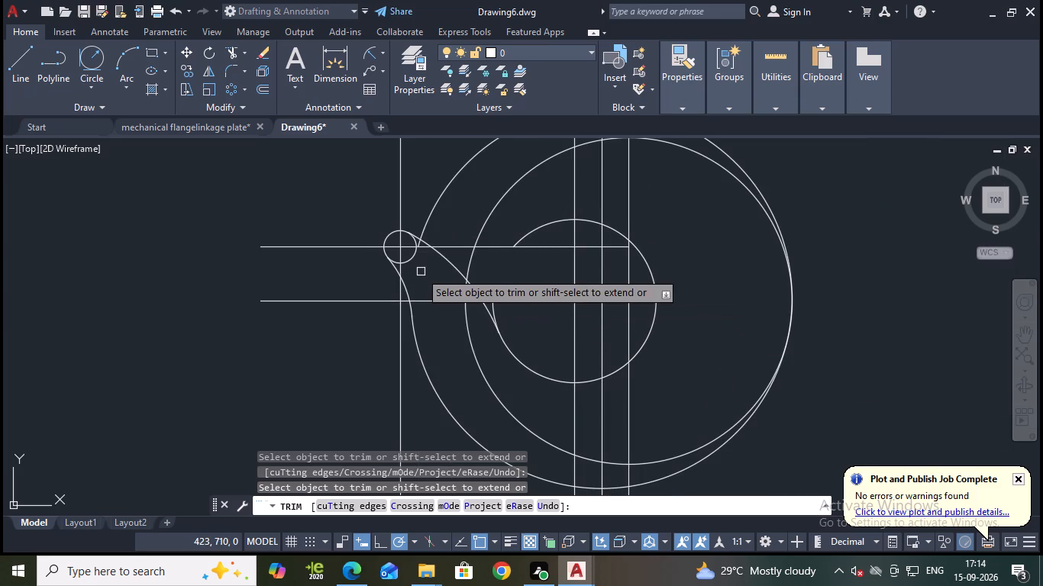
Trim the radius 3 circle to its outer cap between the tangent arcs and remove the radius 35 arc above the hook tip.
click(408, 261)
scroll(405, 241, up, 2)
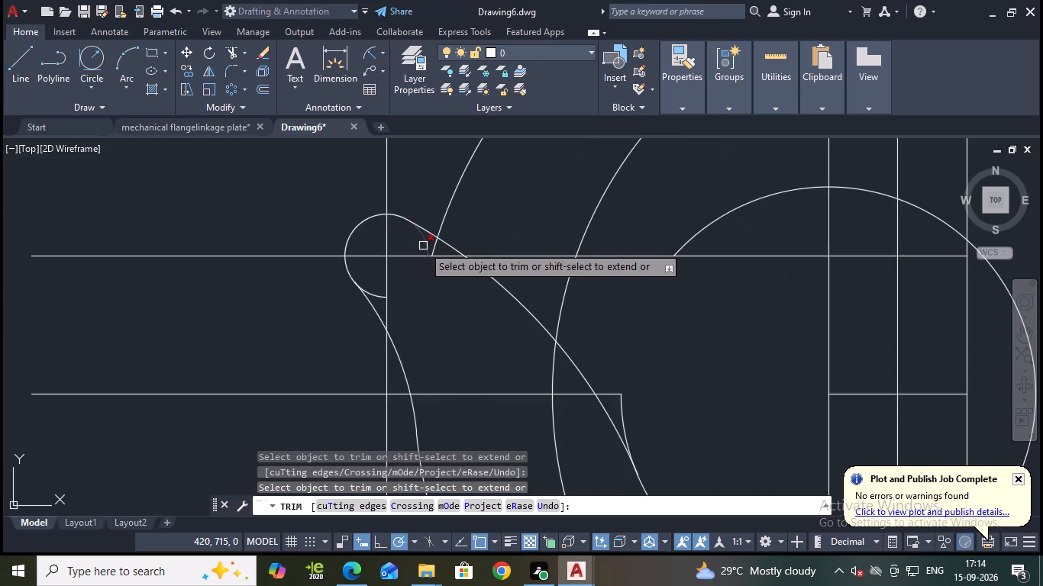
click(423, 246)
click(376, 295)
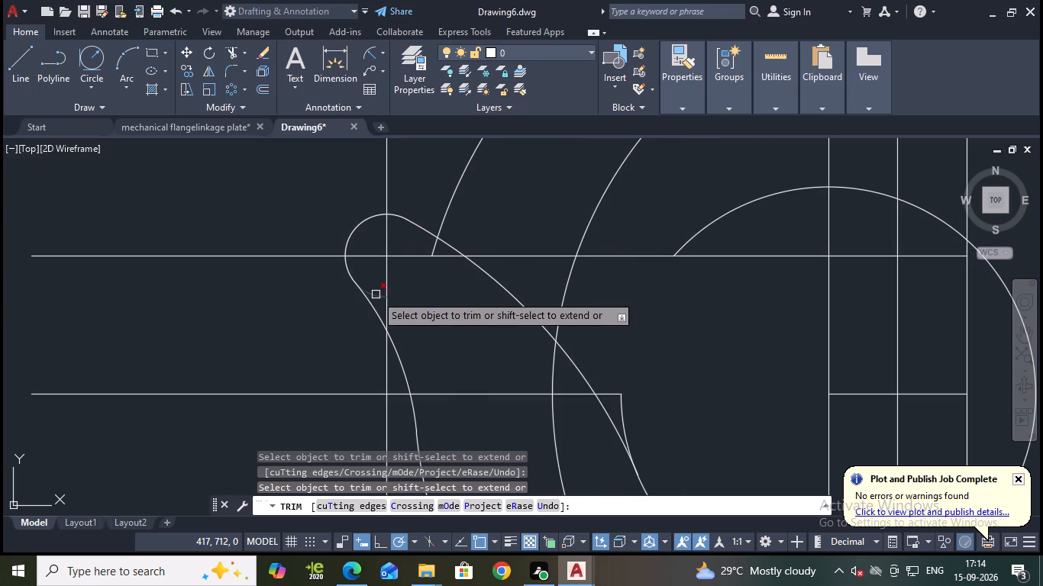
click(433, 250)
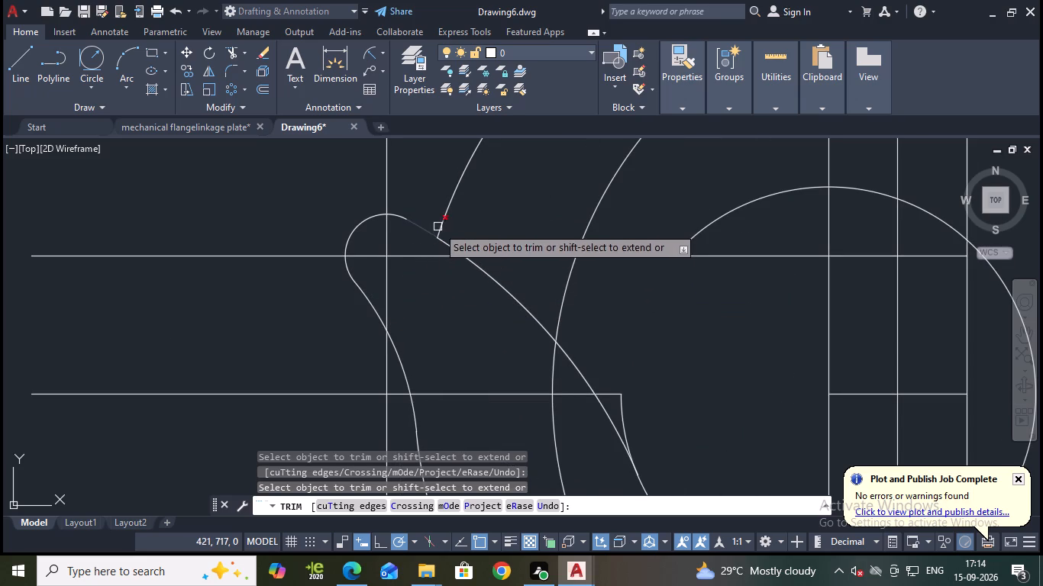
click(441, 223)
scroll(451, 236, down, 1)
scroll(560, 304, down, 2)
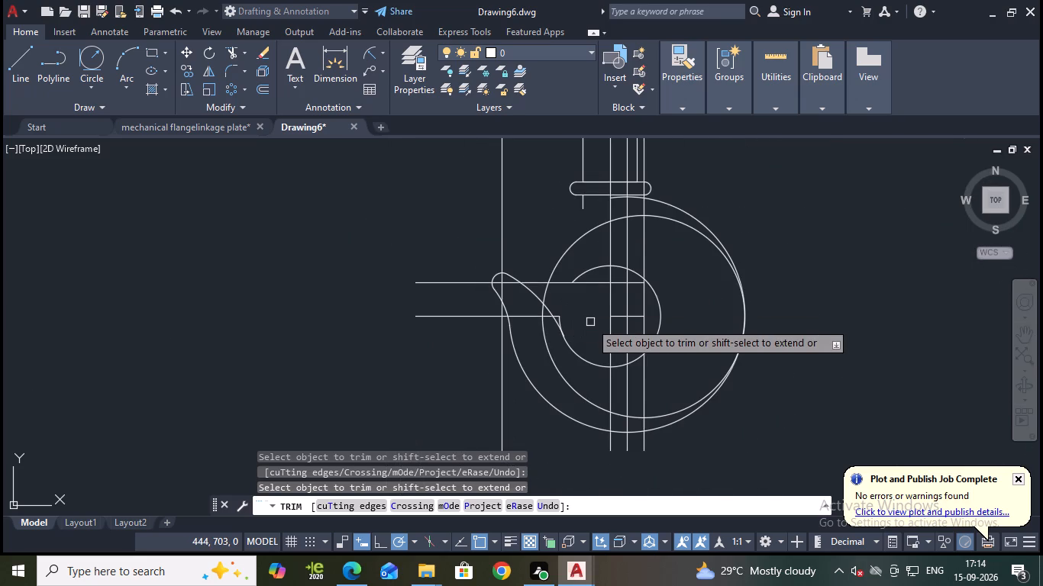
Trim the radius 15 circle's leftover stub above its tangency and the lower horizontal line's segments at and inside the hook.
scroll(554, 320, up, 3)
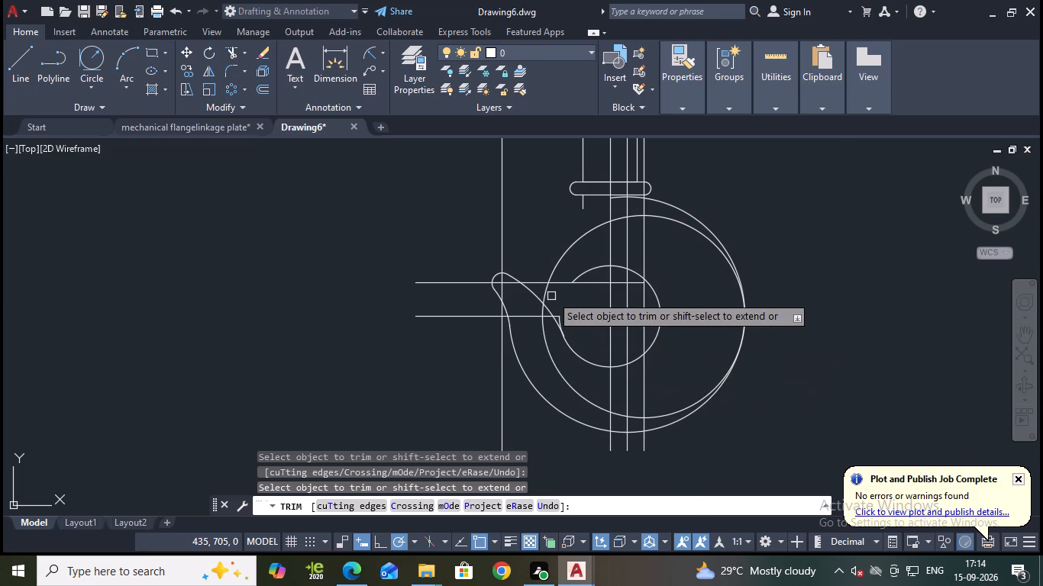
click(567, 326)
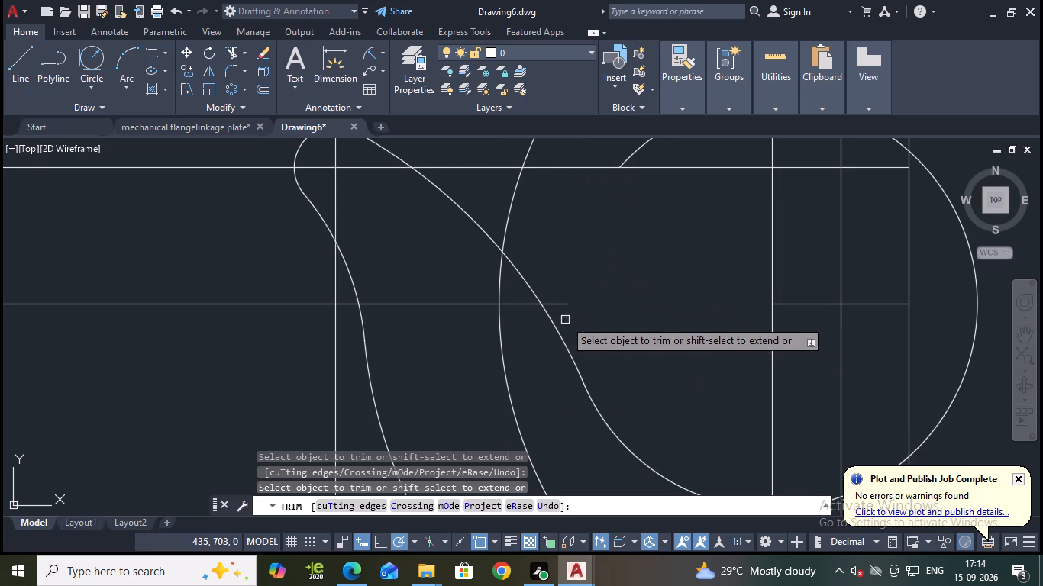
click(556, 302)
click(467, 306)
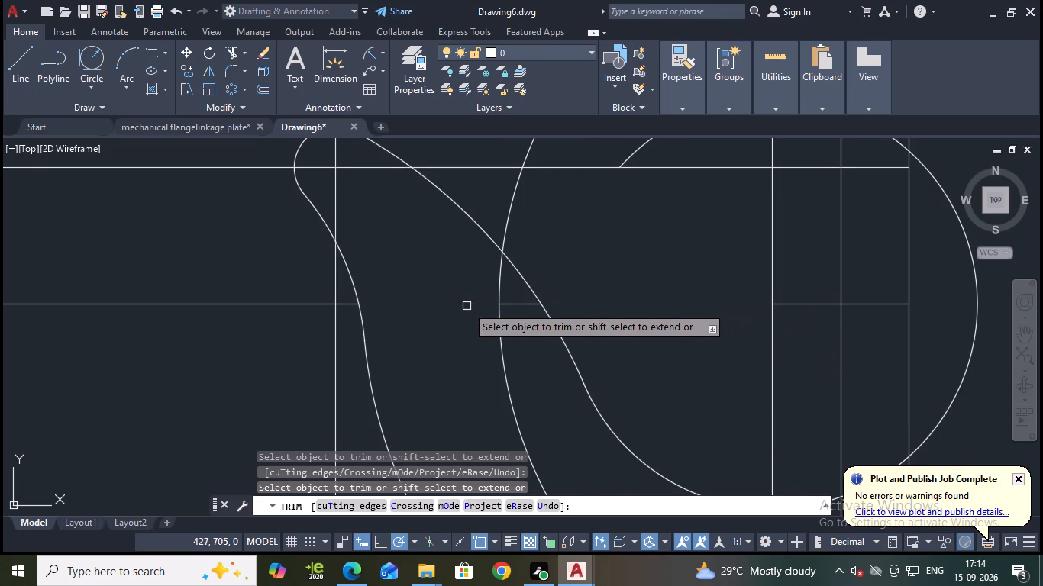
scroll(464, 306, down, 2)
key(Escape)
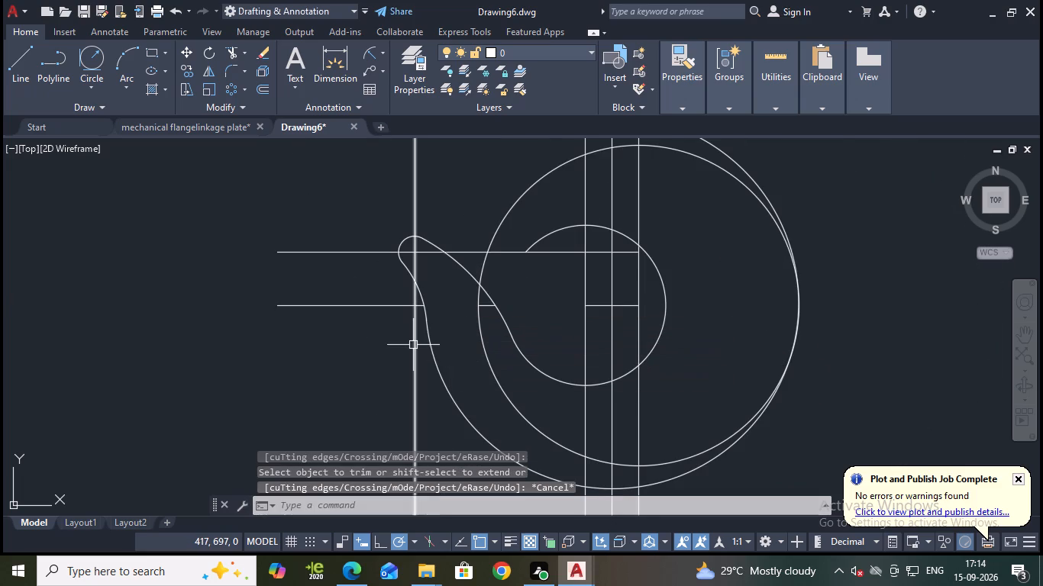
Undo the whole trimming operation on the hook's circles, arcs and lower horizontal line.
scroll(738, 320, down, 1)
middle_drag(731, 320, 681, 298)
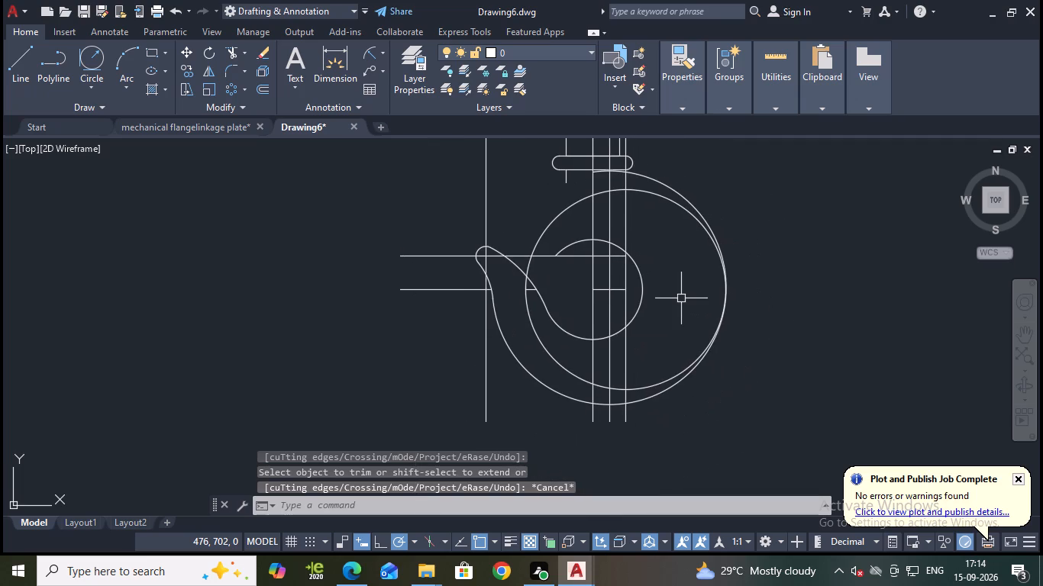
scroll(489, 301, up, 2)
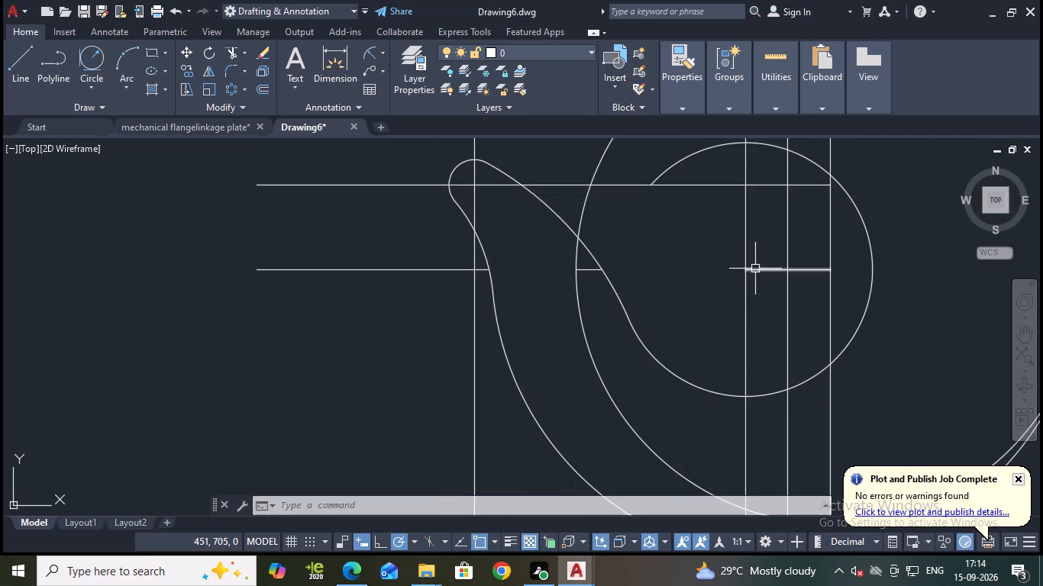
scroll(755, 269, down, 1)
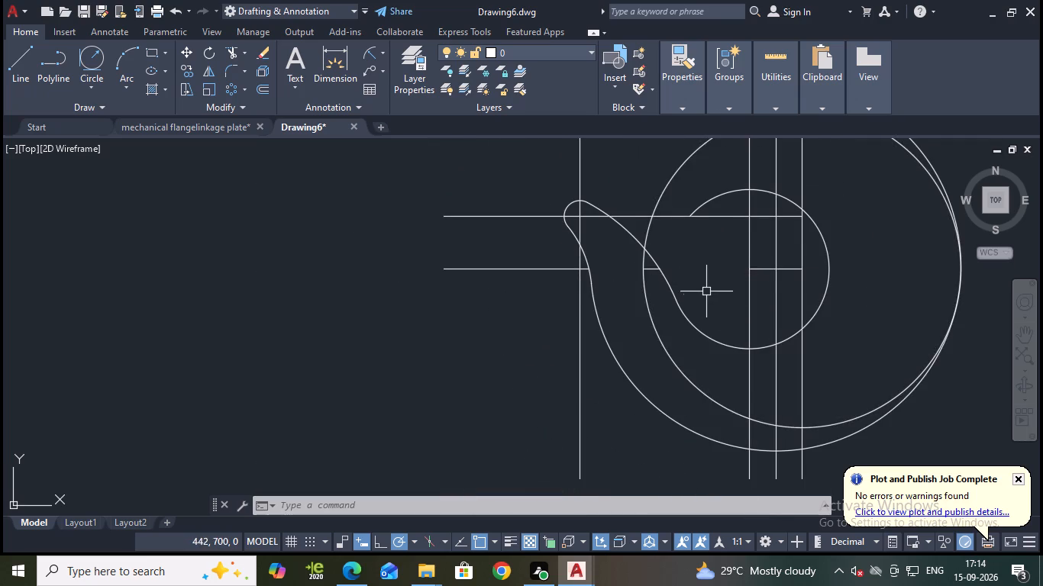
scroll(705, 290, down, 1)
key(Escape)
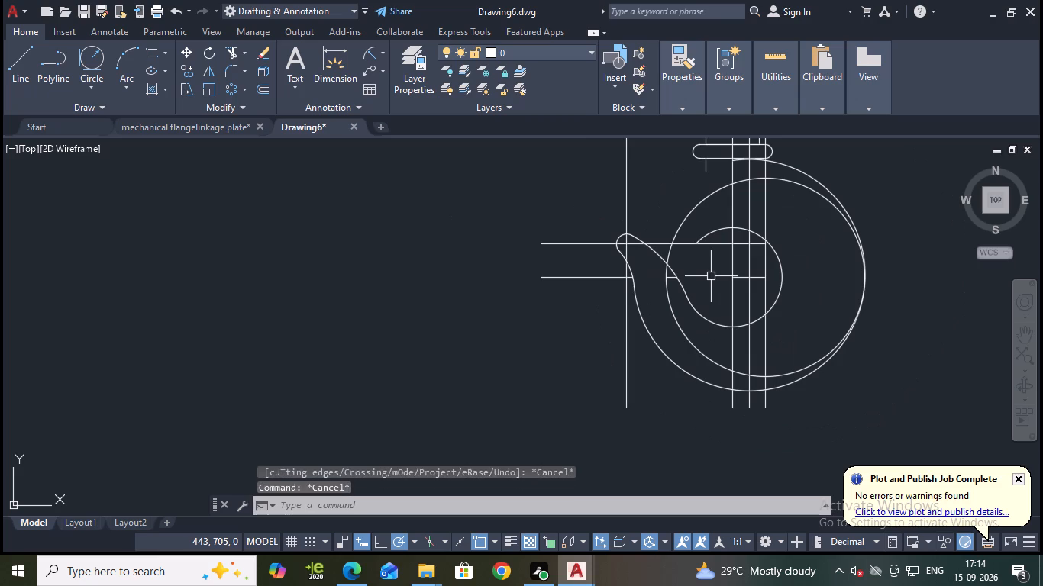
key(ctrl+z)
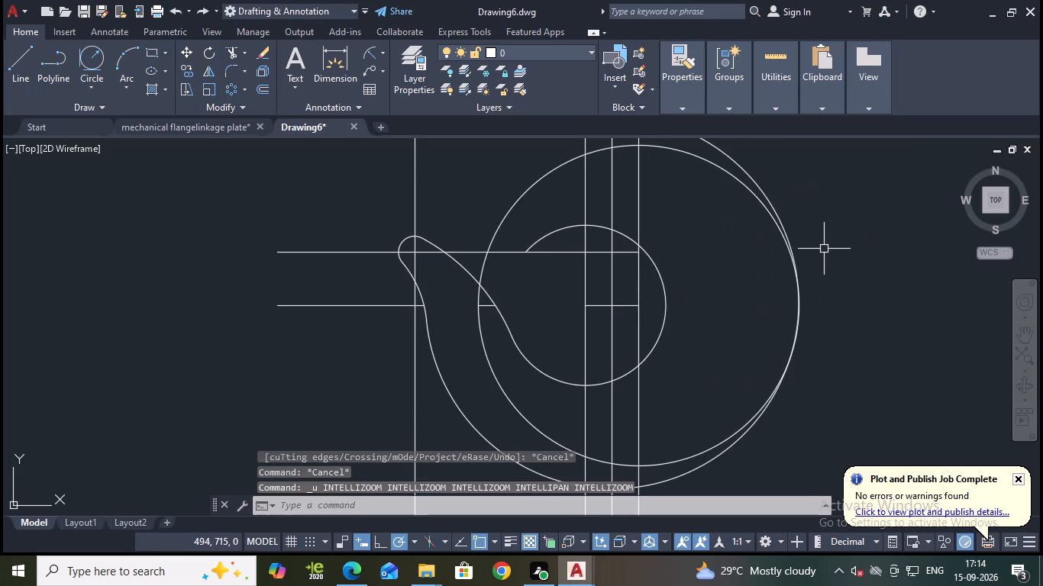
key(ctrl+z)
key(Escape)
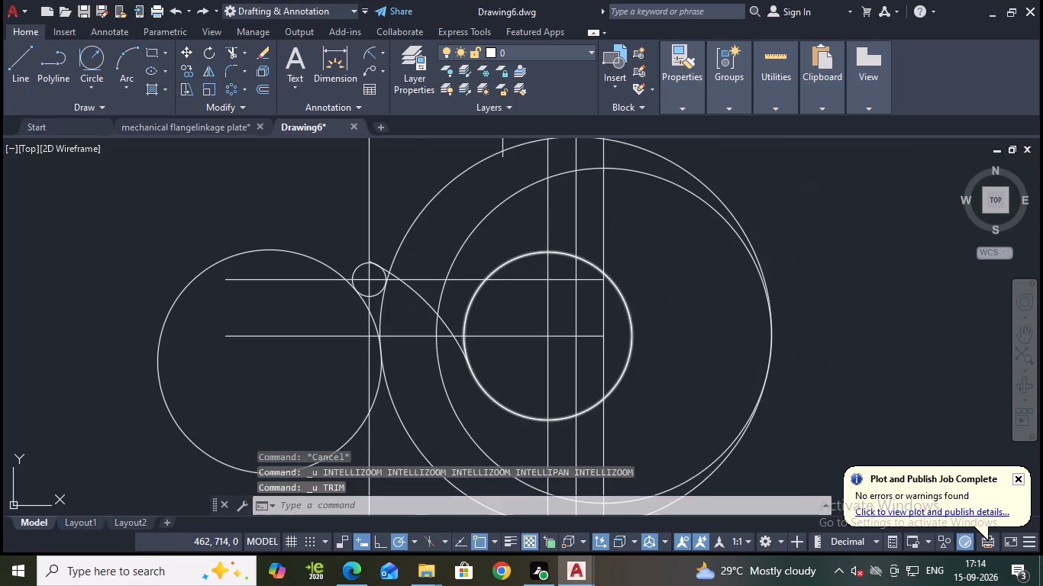
Trim the radius 20 circle to the arc joining the radius 3 circle and the radius 35 circle.
text(tr)
key(Return)
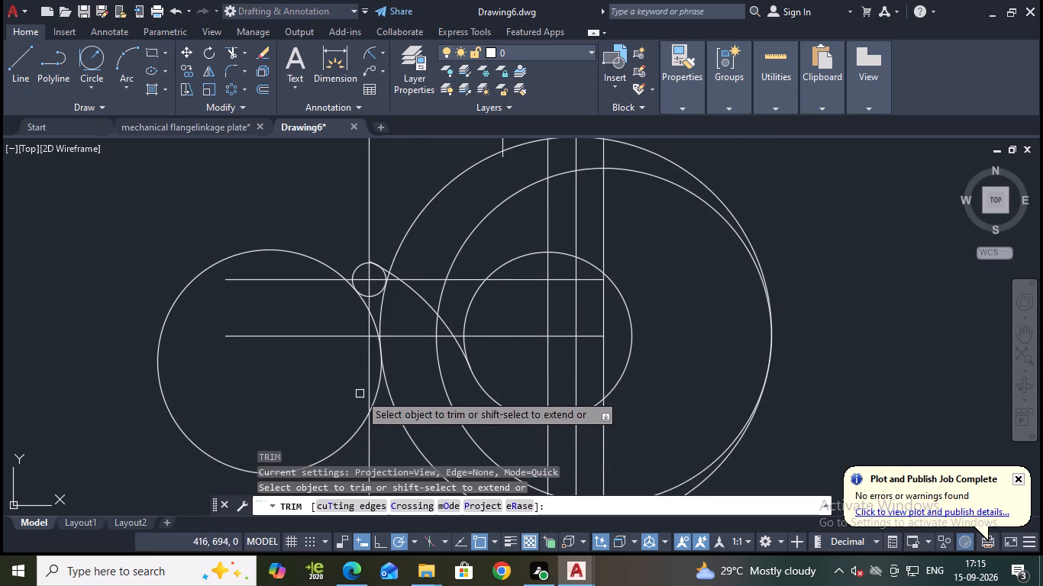
click(376, 390)
click(334, 272)
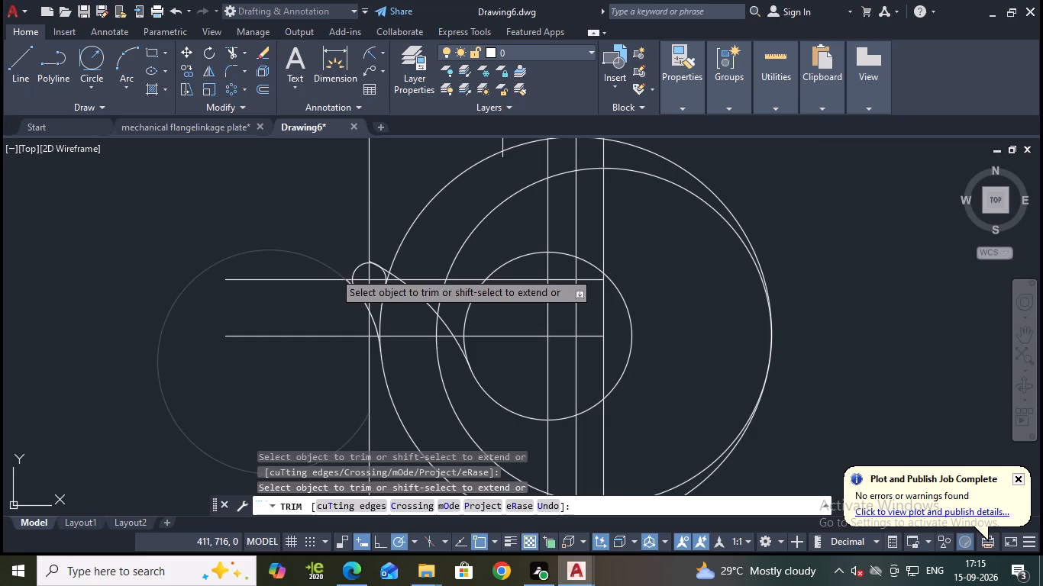
scroll(369, 287, up, 2)
click(312, 275)
scroll(339, 247, up, 2)
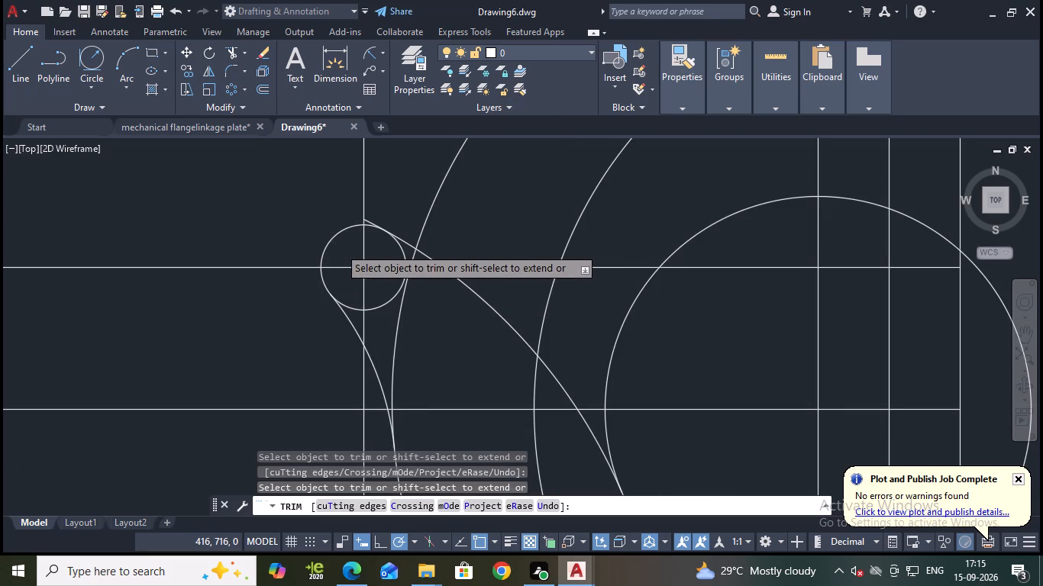
Trim the radius 35 arc's stub above the hook tip and cut the radius 3 circle to its outer cap between the tangent arcs.
click(412, 183)
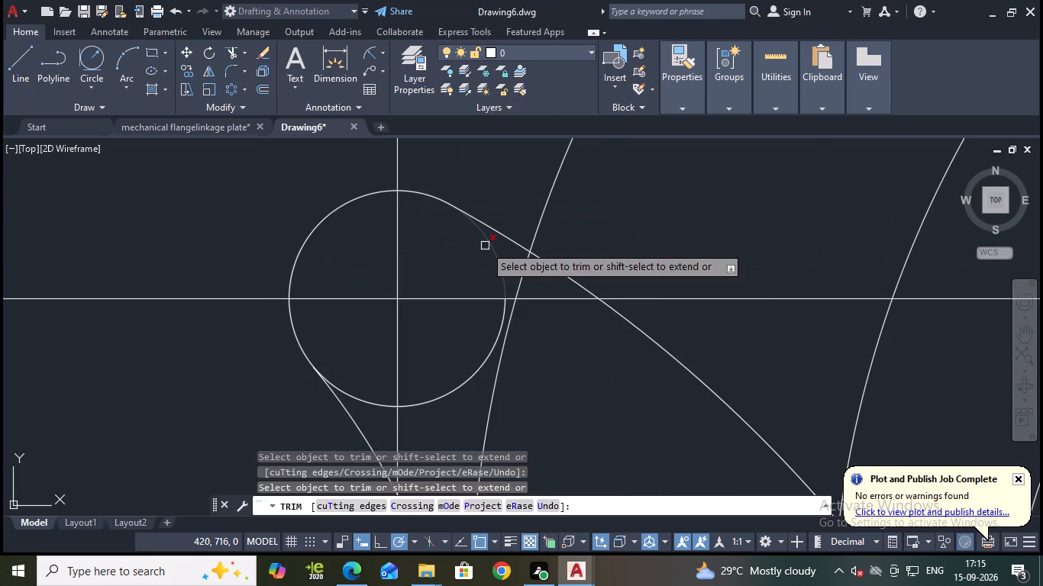
click(486, 246)
click(487, 356)
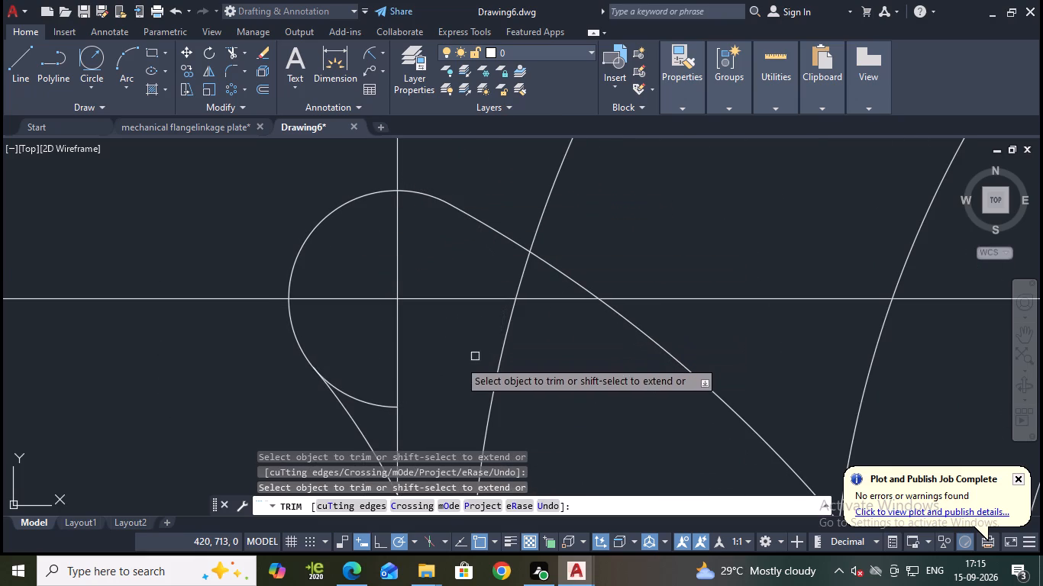
click(356, 398)
Trim the inner large circle's lower-left and lower-right arcs and the outer large circle's upper-right arc.
scroll(311, 401, down, 4)
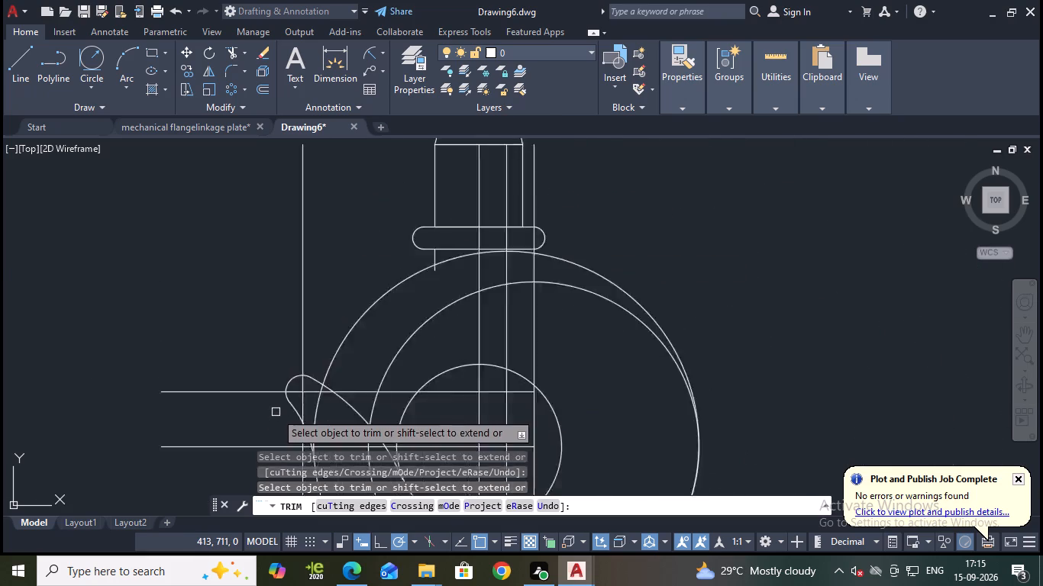
middle_drag(776, 363, 783, 294)
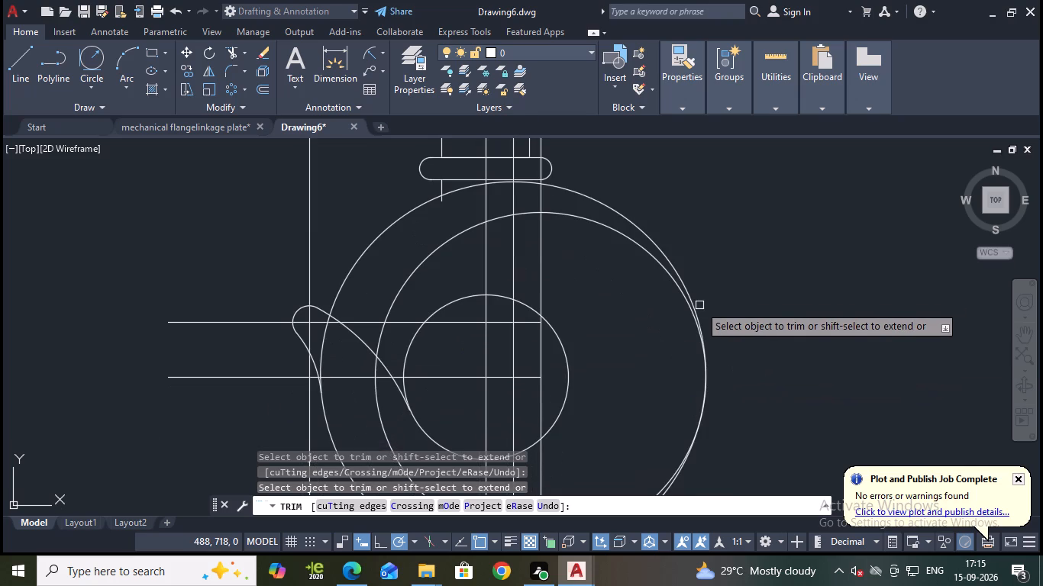
scroll(712, 311, down, 1)
middle_drag(744, 320, 752, 287)
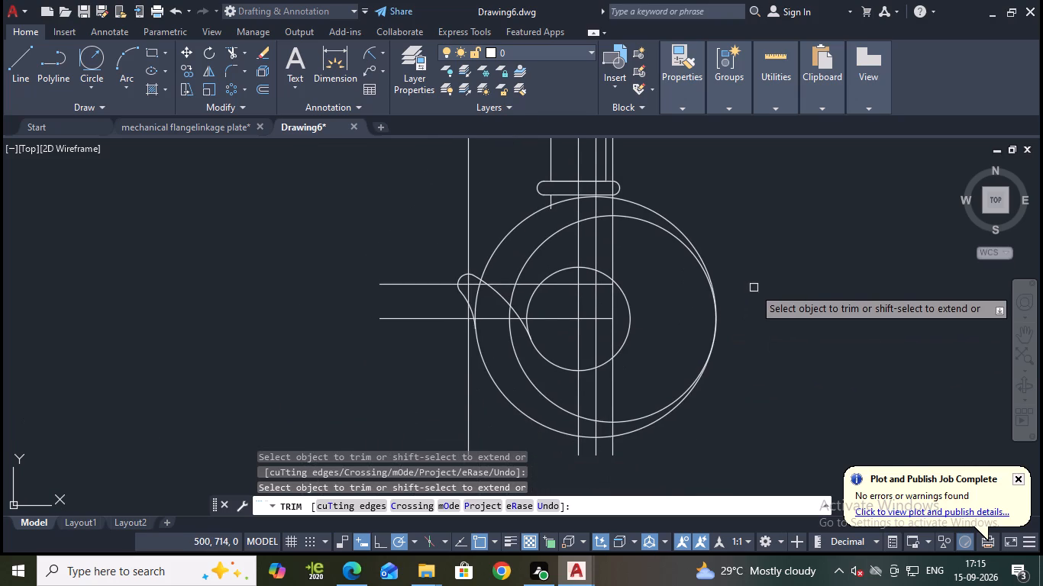
click(533, 379)
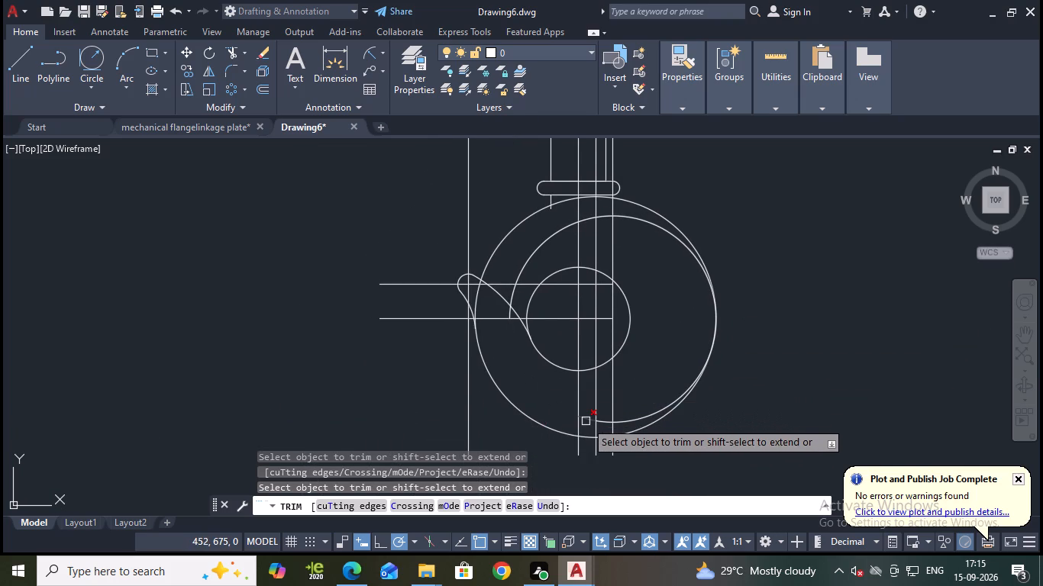
click(651, 416)
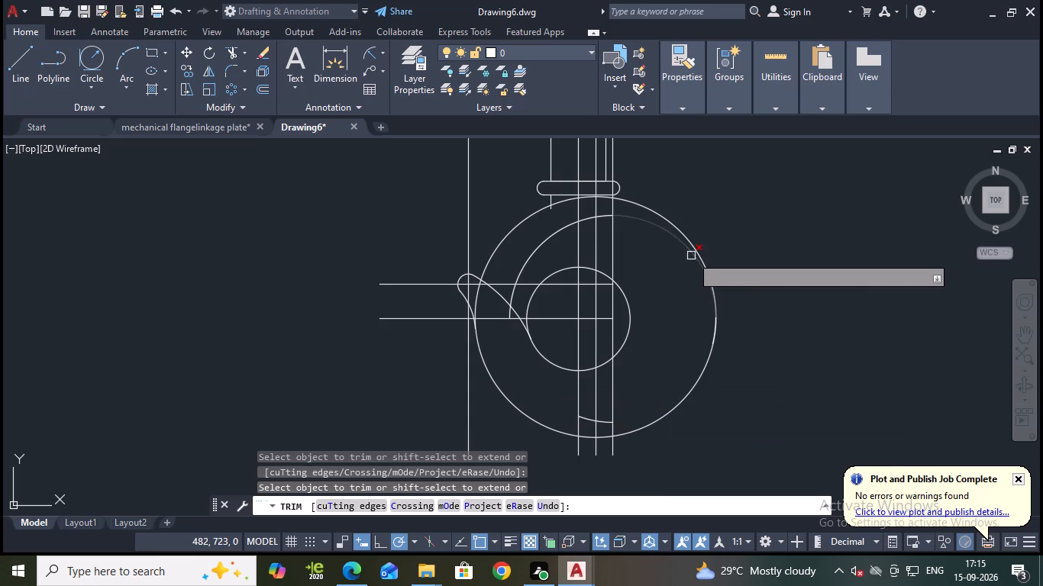
click(638, 205)
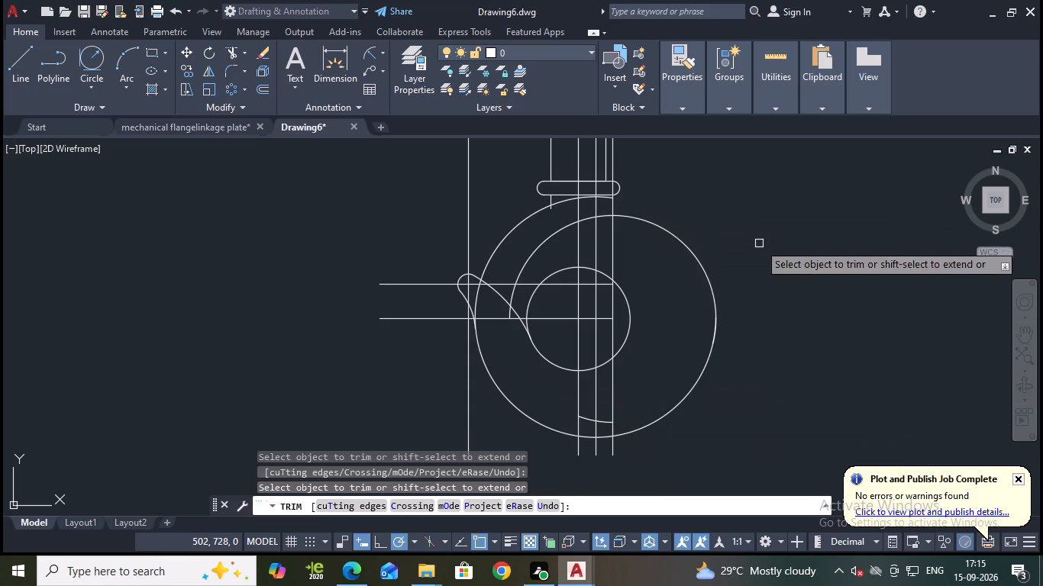
Trim the leftover overlapping arc where the two large circles meet at the base's rightmost side.
scroll(707, 375, up, 4)
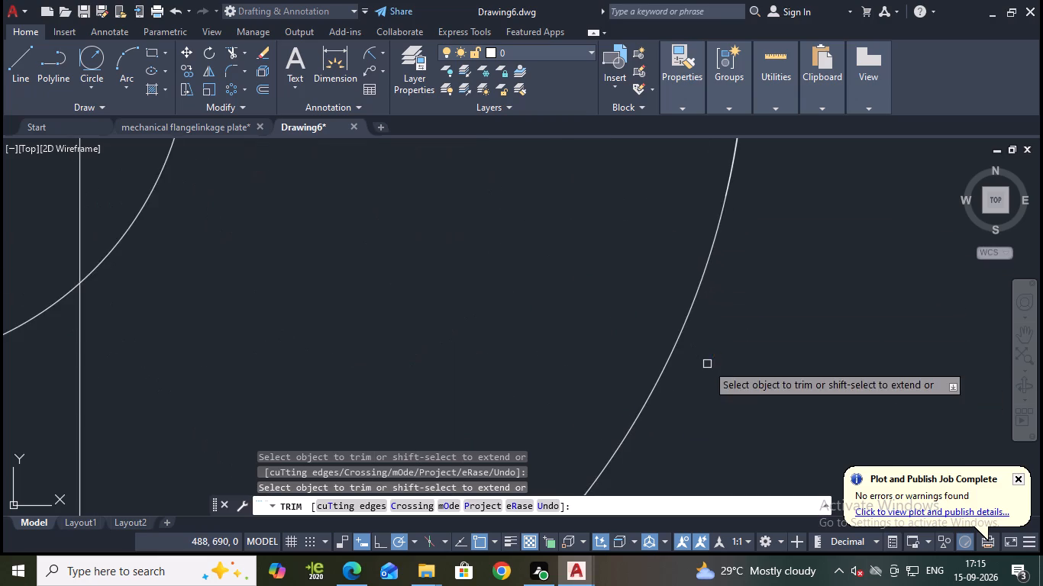
scroll(730, 233, down, 5)
middle_drag(822, 218, 780, 420)
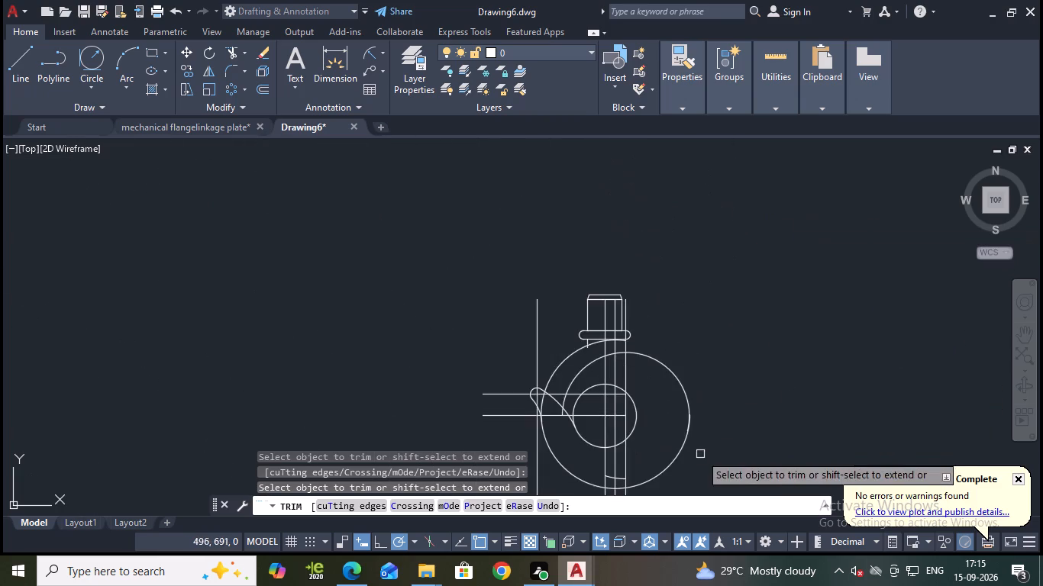
scroll(700, 456, up, 2)
scroll(649, 353, up, 2)
scroll(724, 421, up, 2)
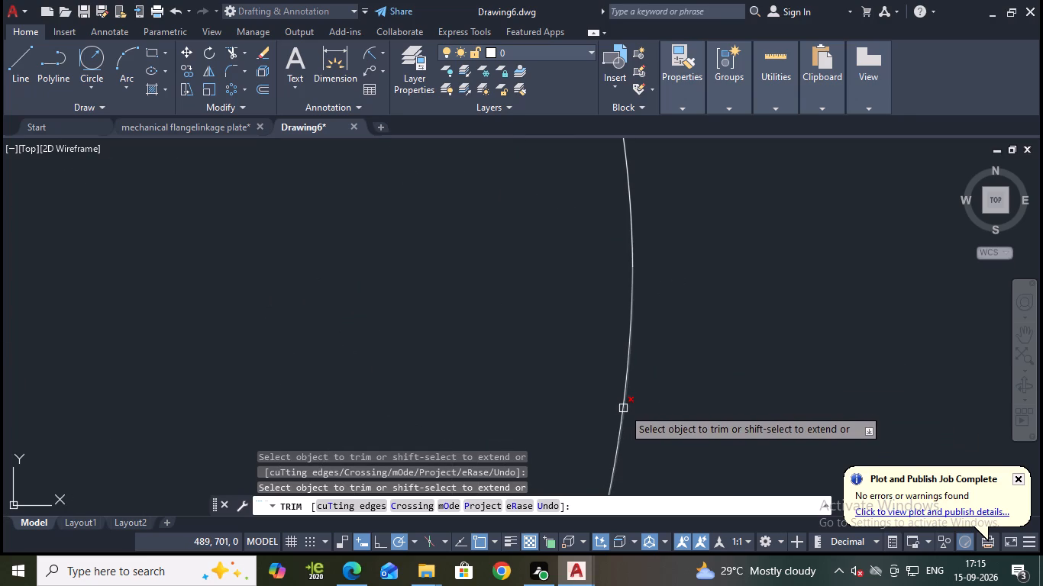
click(623, 408)
scroll(656, 385, down, 6)
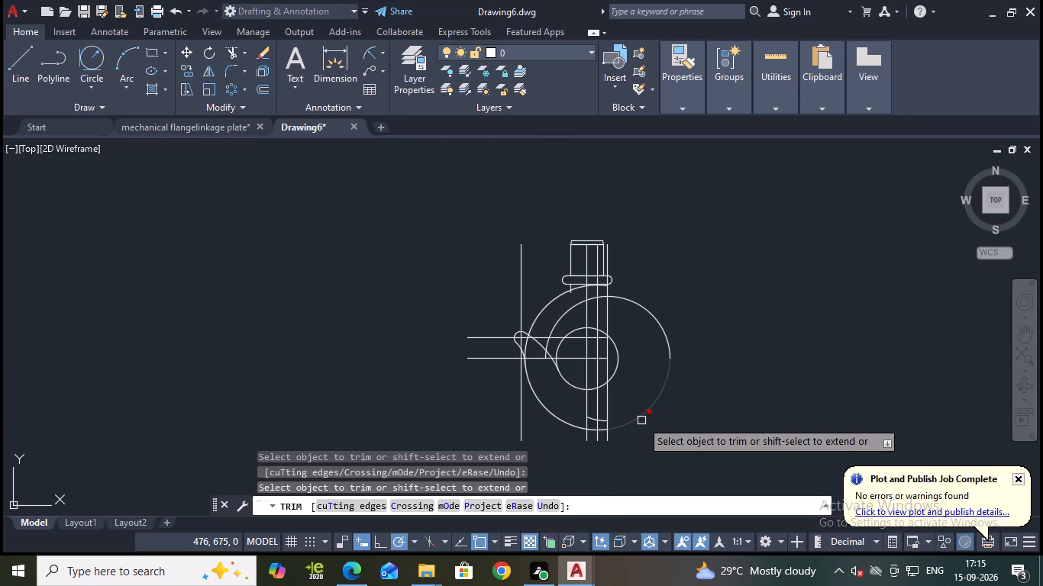
scroll(635, 262, up, 2)
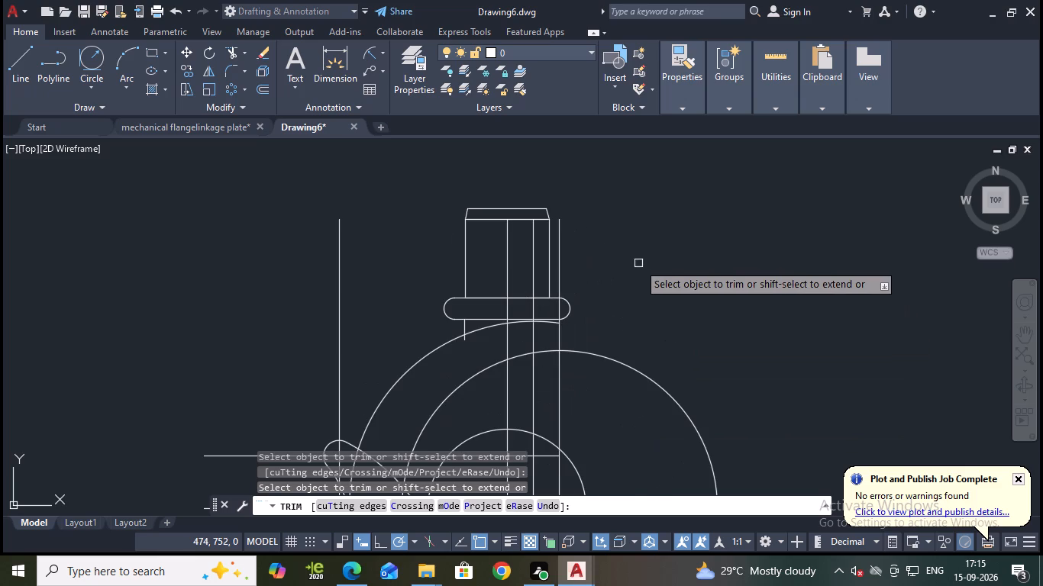
key(Escape)
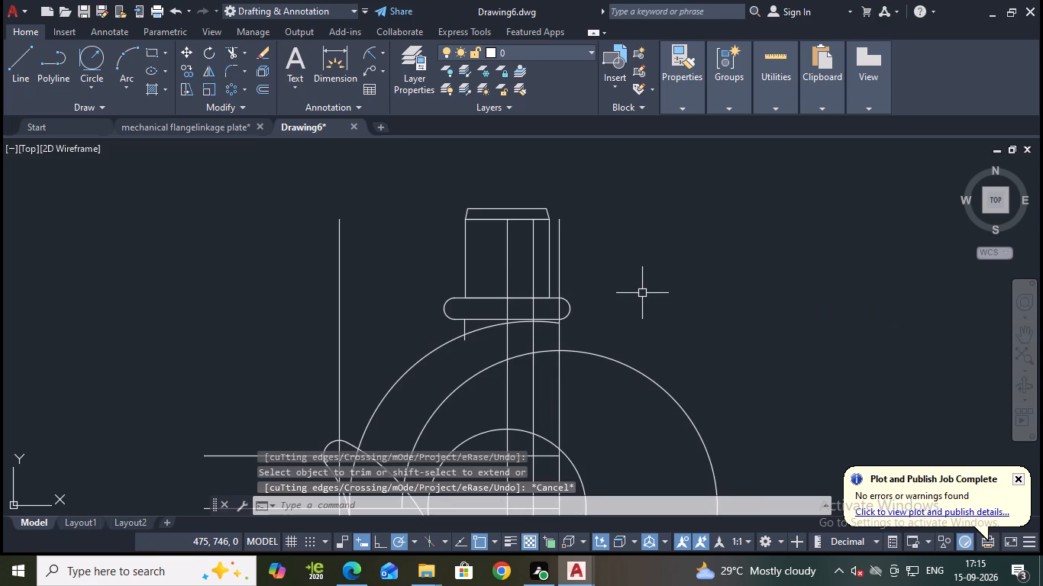
Draw a radius 7 circle tangent to the collar's rounded right end and the inner large circle's top arc.
click(105, 73)
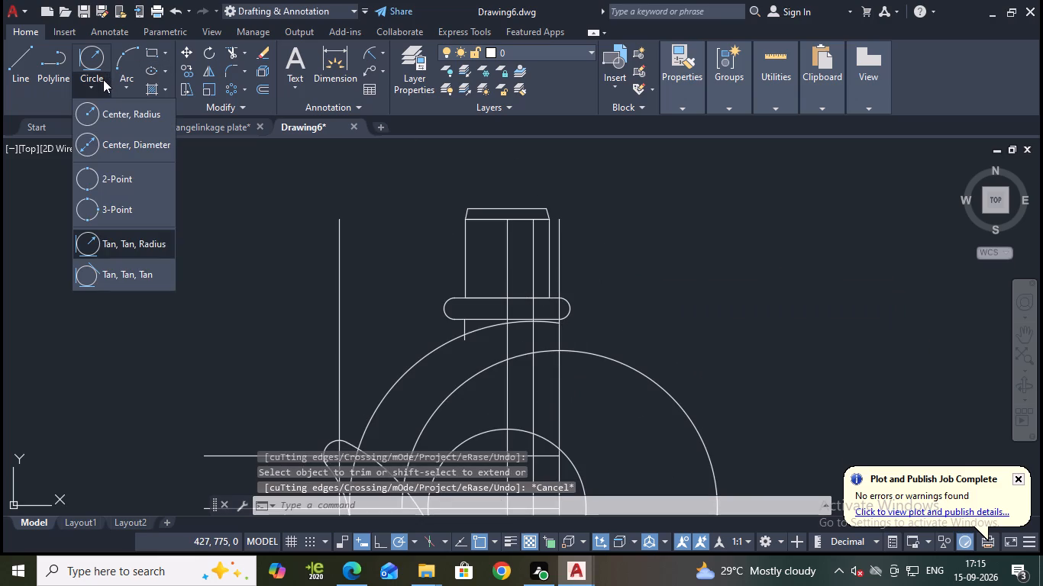
click(92, 60)
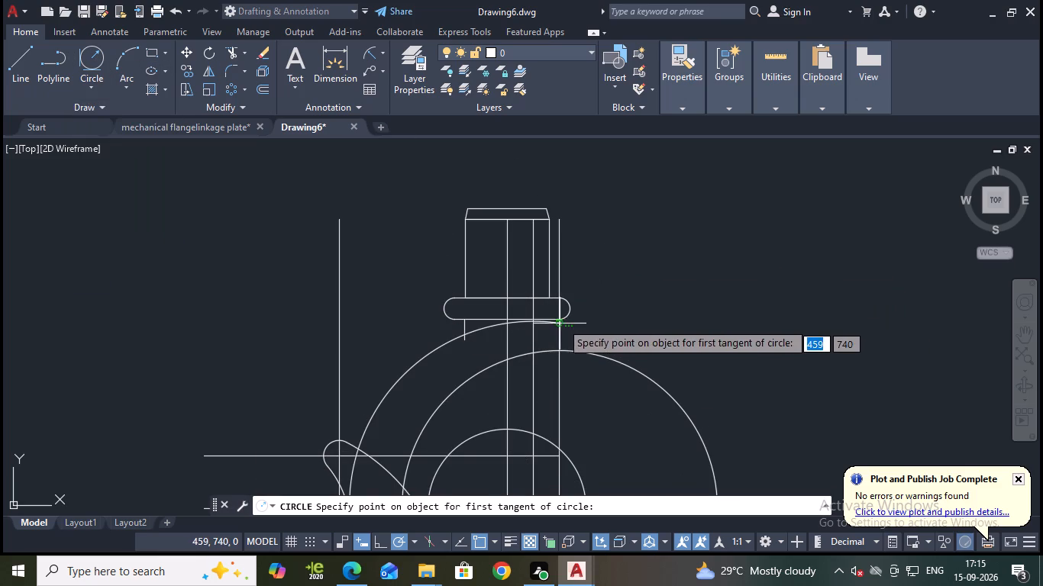
click(567, 319)
click(570, 351)
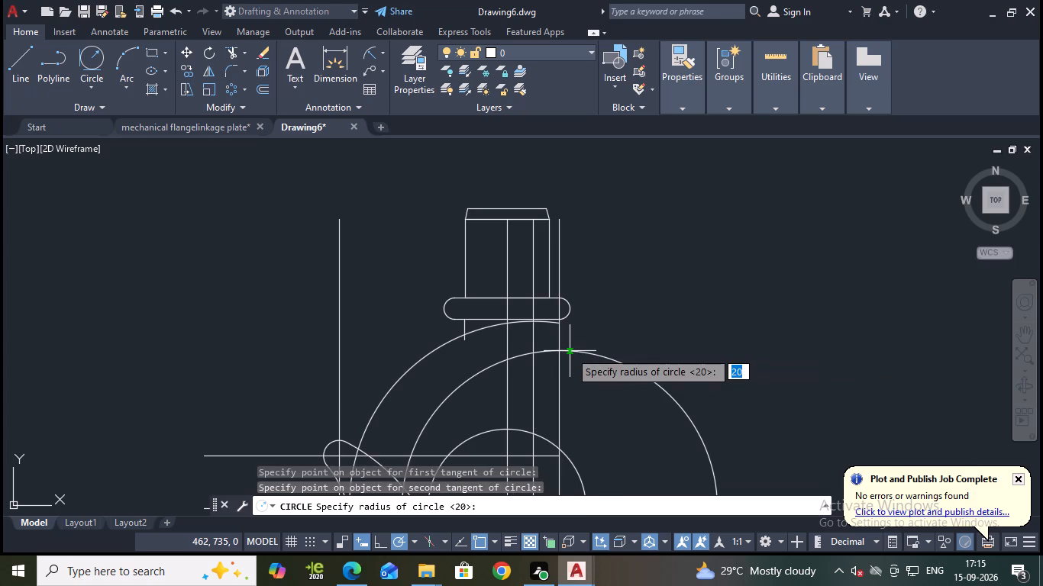
key(7)
key(Return)
key(Escape)
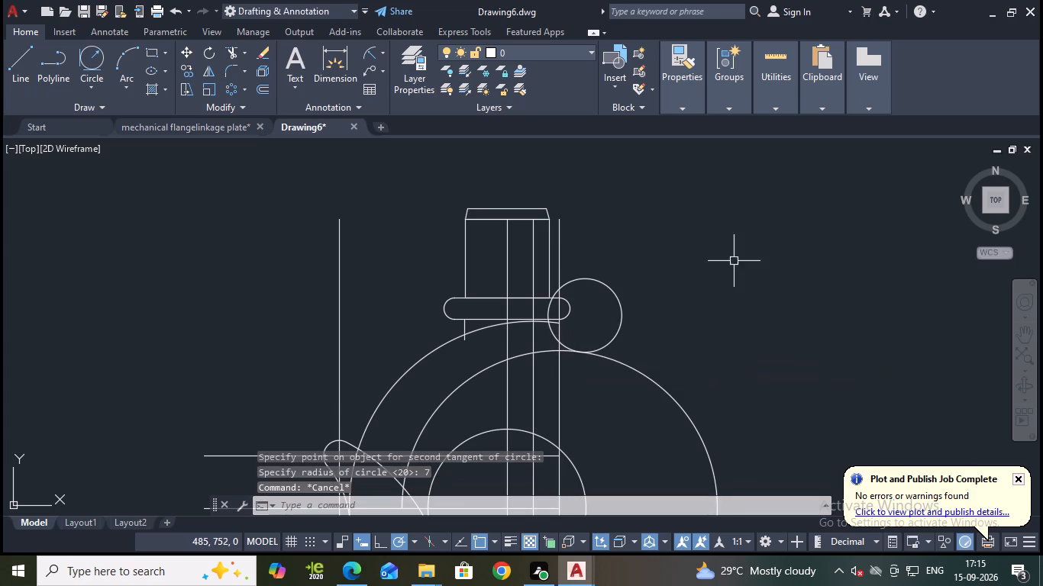
Trim the radius 7 circle's outer side and the part inside the collar, keeping the fillet arc below the collar.
text(tr)
key(Return)
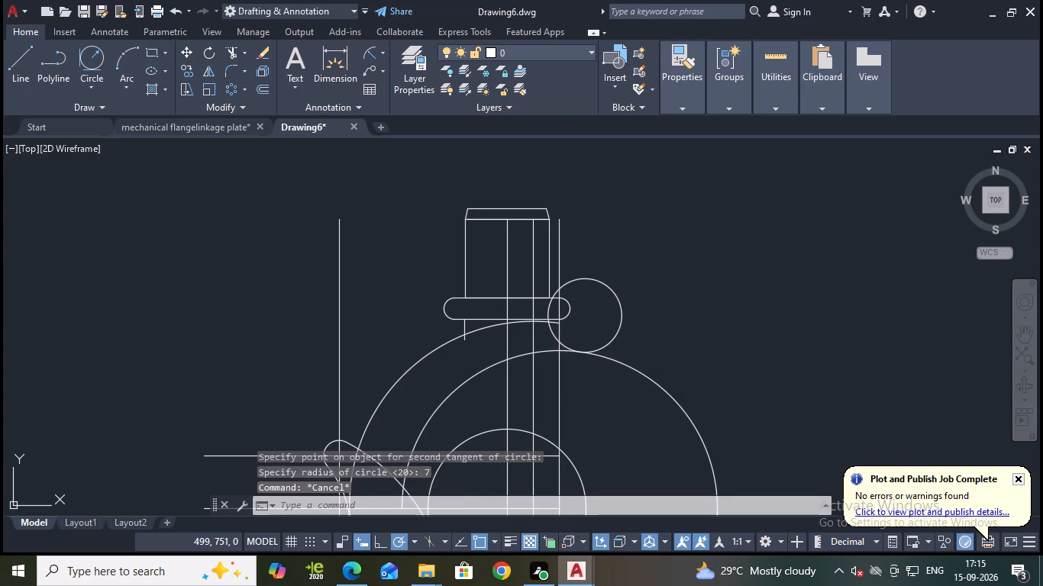
click(602, 345)
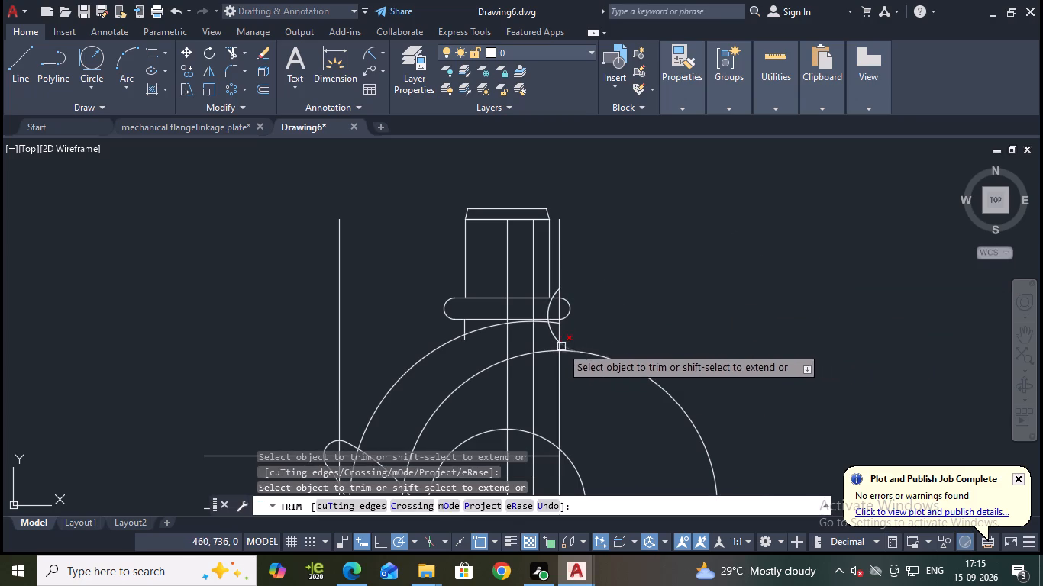
click(549, 310)
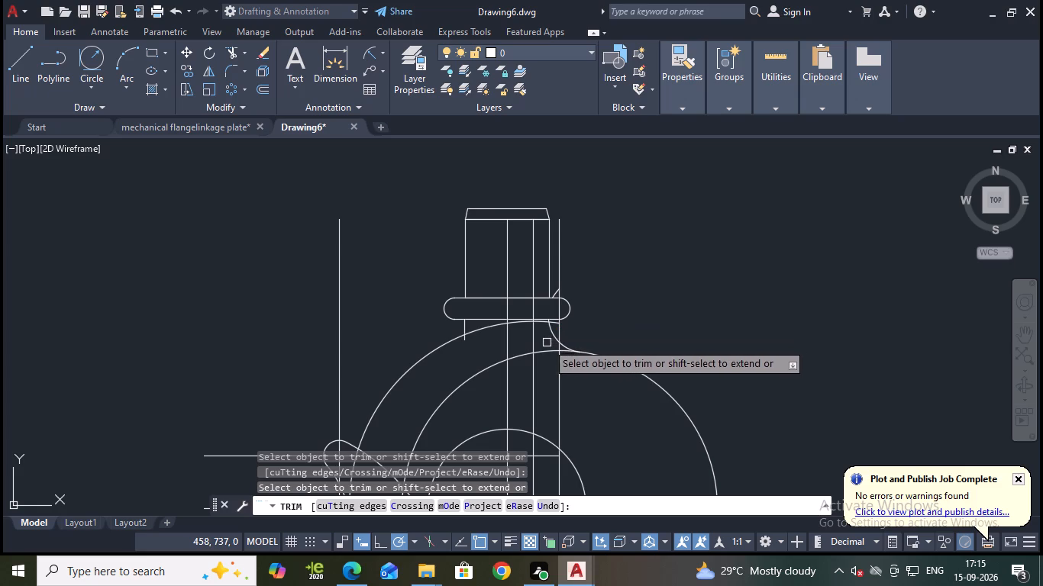
Trim the outer and inner large arcs' top segments between the centre vertical line and the radius 7 fillet.
scroll(533, 340, up, 2)
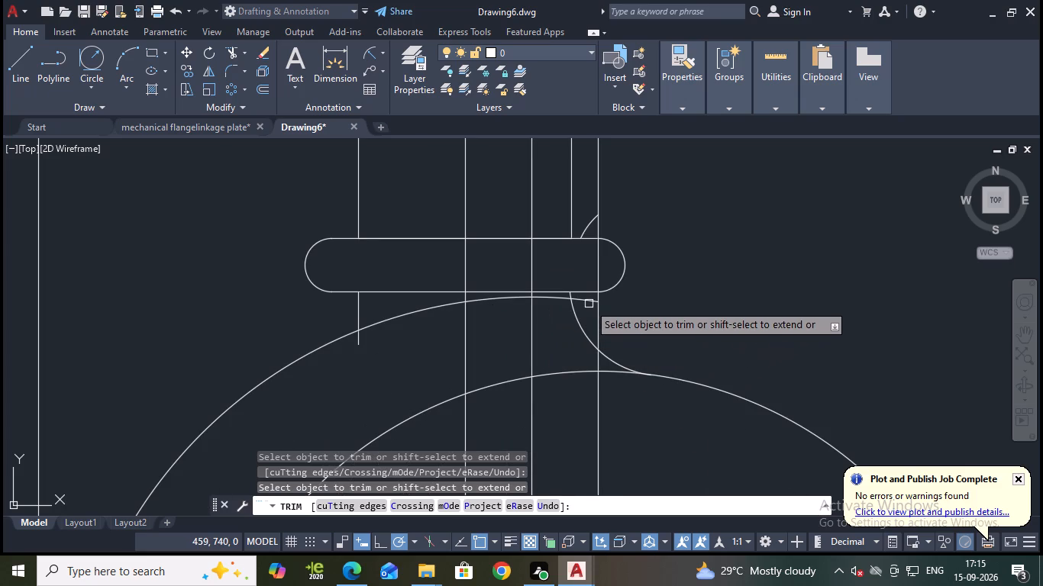
click(589, 304)
click(551, 300)
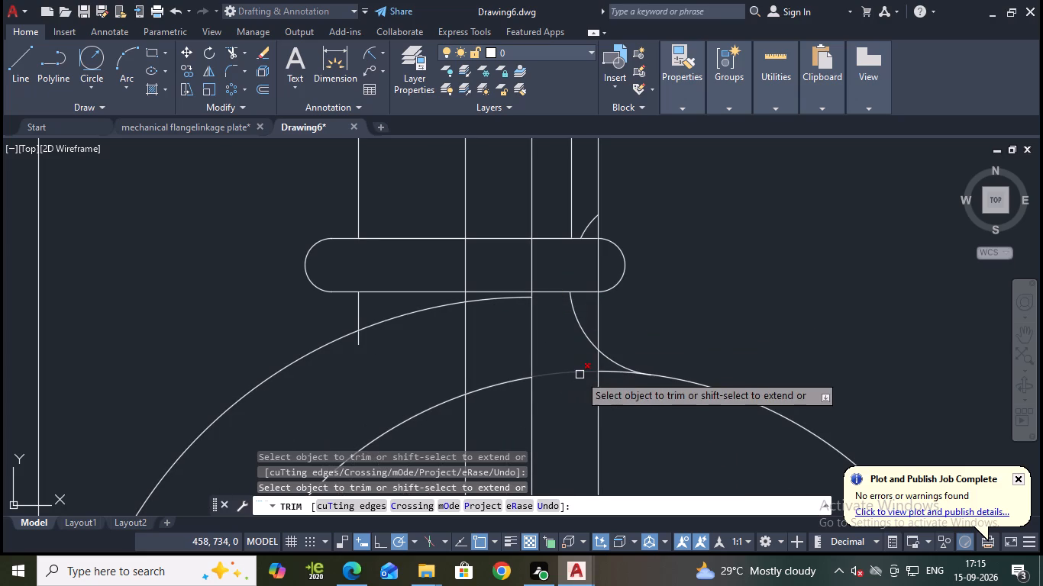
click(580, 375)
click(607, 371)
Trim away the inner large circle's short leftover arc between the vertical lines near the bottom of the base.
scroll(630, 395, down, 3)
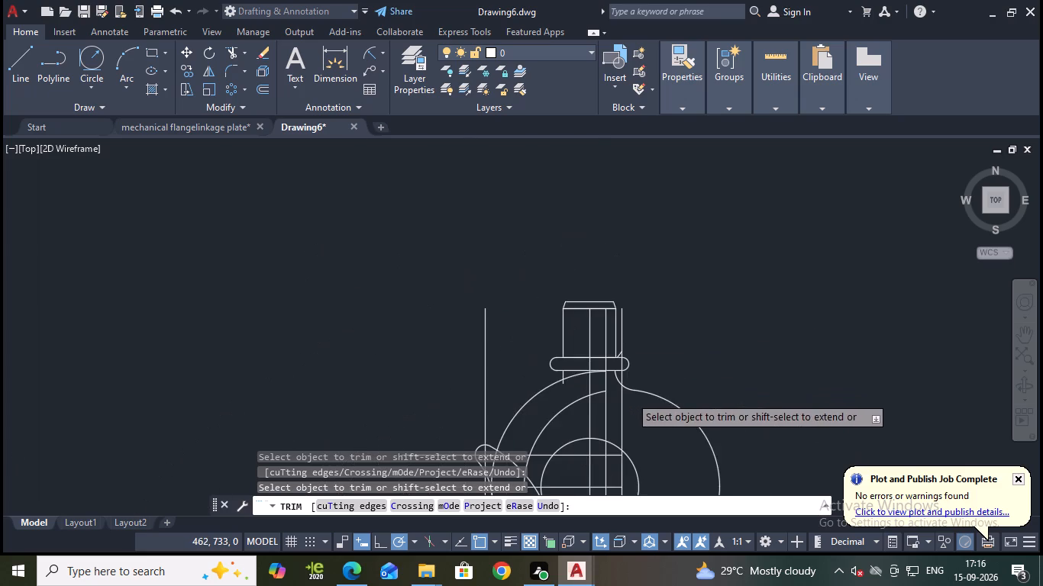
scroll(716, 431, down, 2)
middle_drag(719, 419, 706, 339)
scroll(642, 420, up, 2)
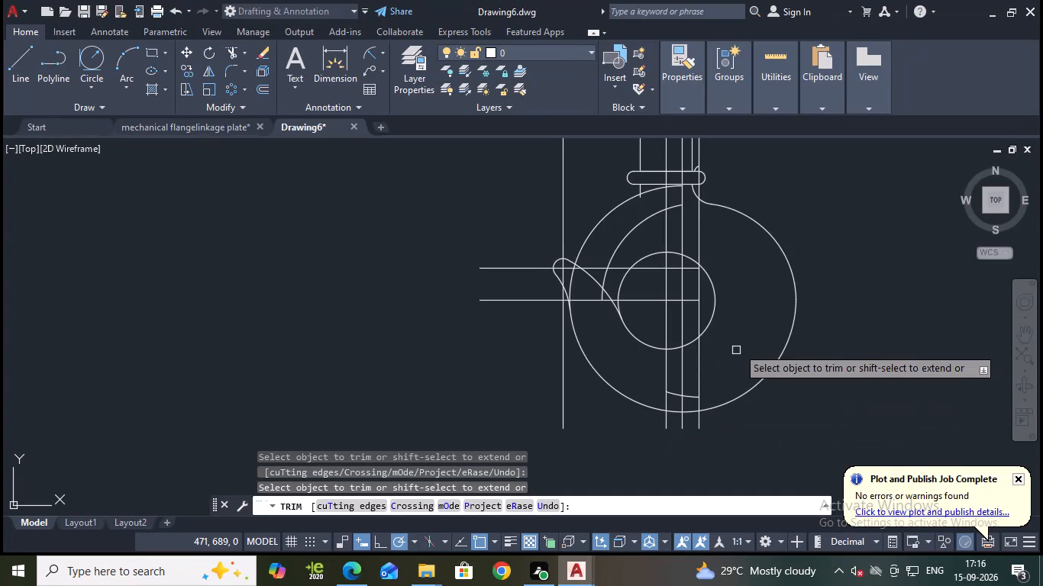
click(691, 400)
click(671, 397)
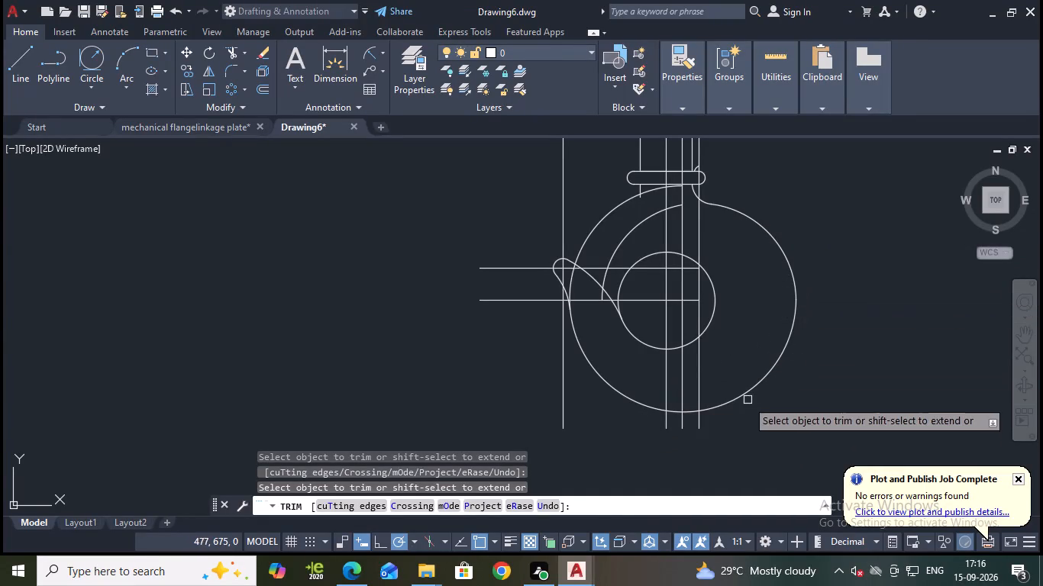
Trim the radius 15 circle's upper-left arc from the lower horizontal line up to its vertical centre line.
middle_drag(731, 274, 757, 328)
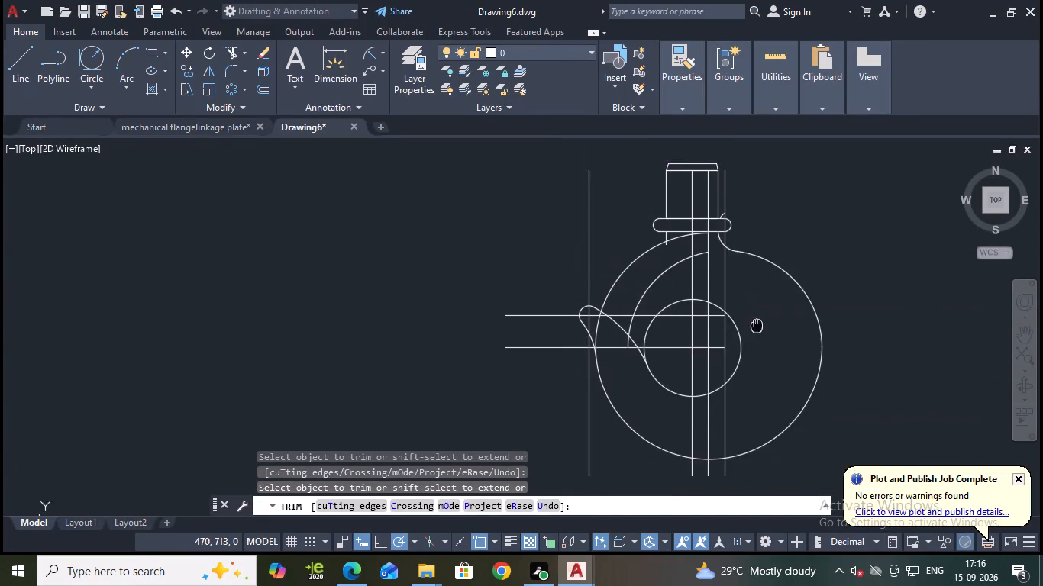
middle_drag(757, 328, 757, 336)
click(646, 353)
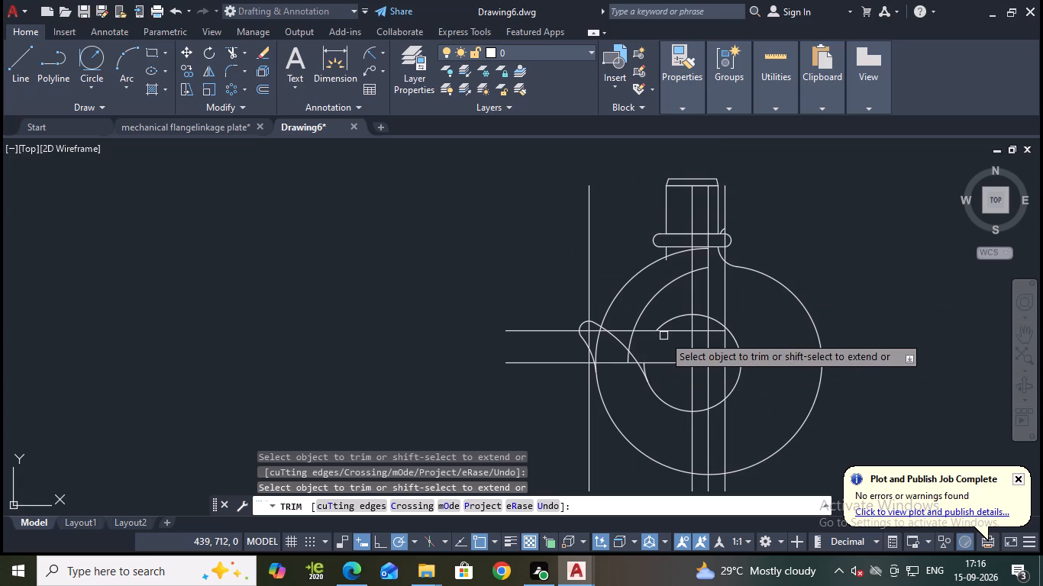
click(673, 320)
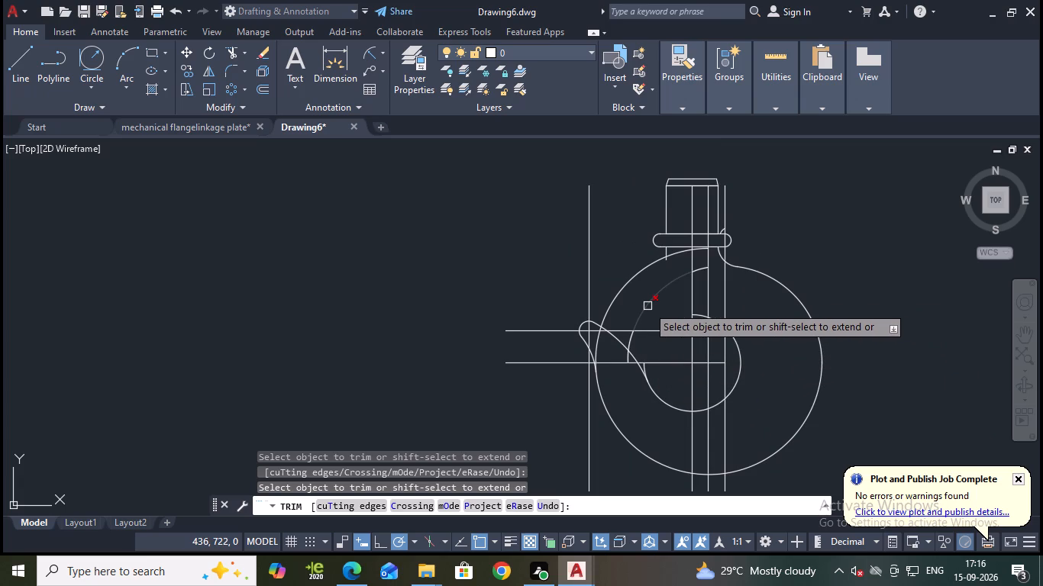
key(grave)
scroll(640, 252, up, 1)
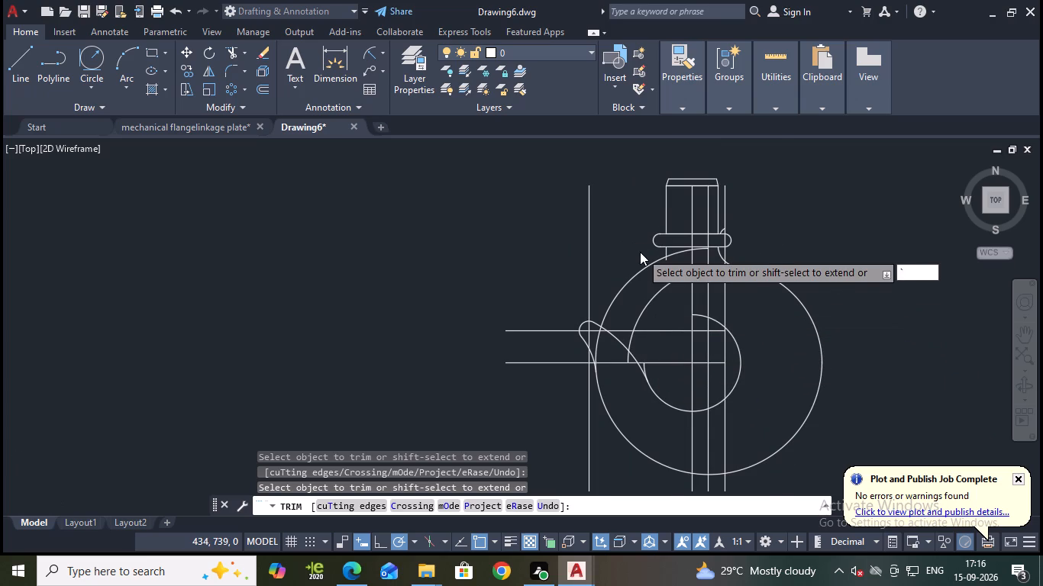
scroll(640, 252, up, 1)
key(Escape)
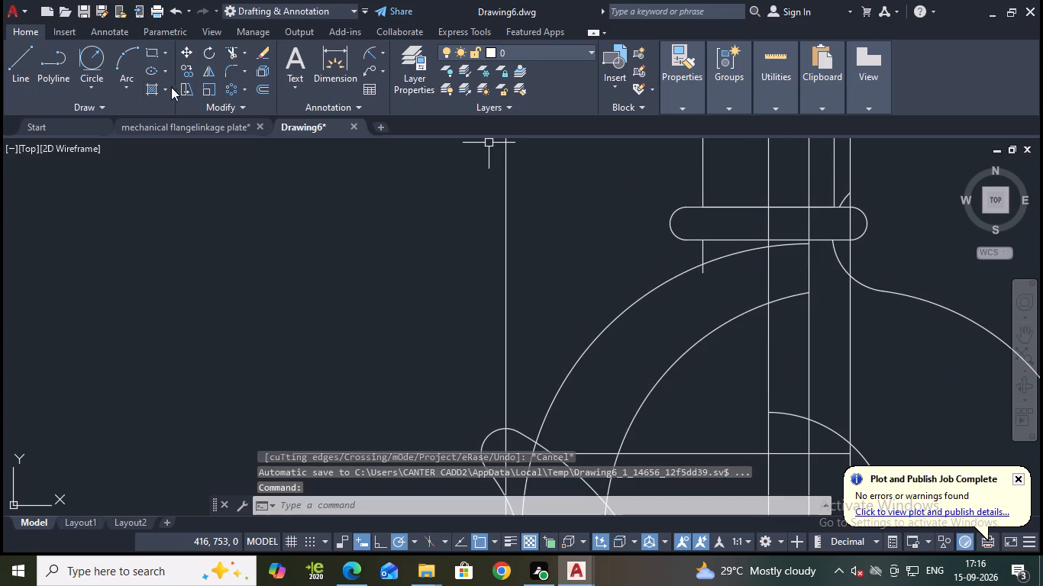
Draw a radius 4 circle centred on the lower end of the short vertical line below the collar's left part.
click(96, 71)
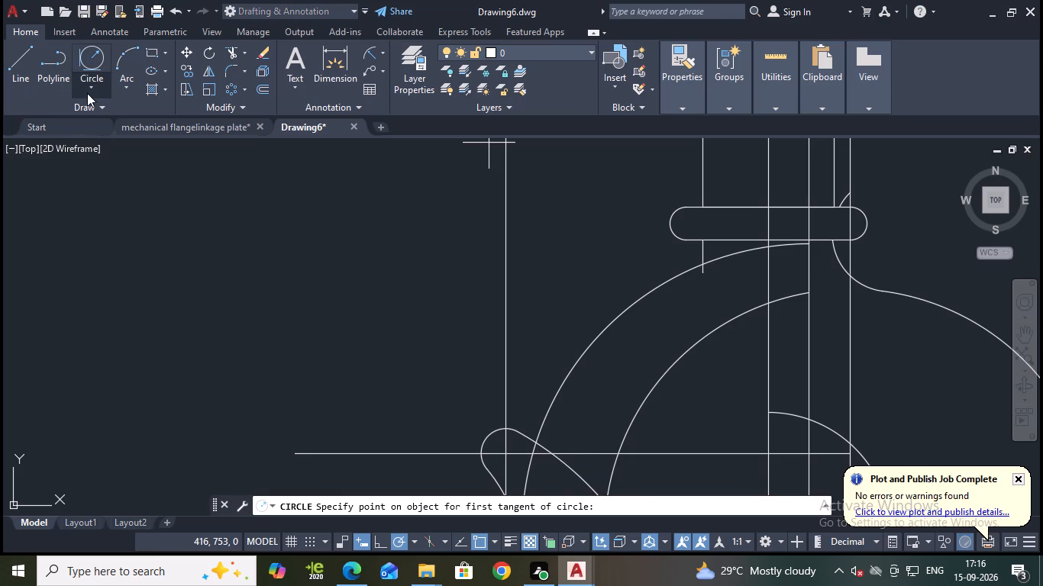
click(87, 92)
click(131, 124)
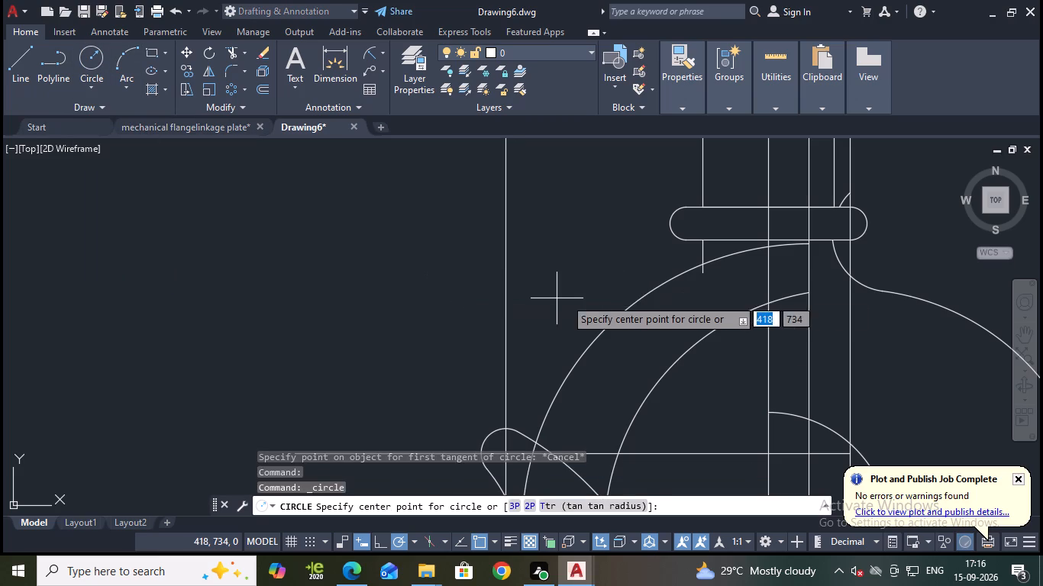
click(701, 273)
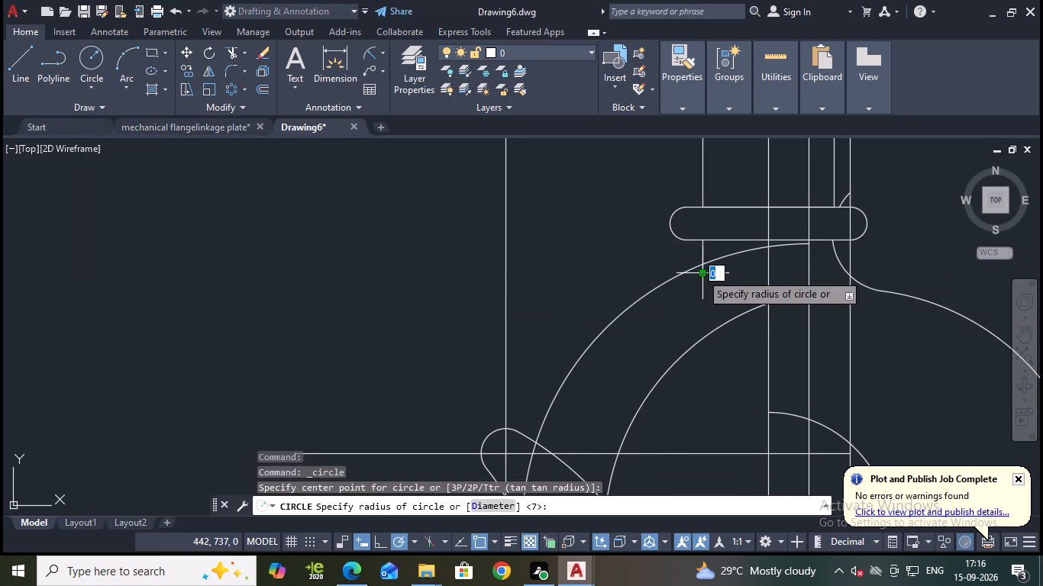
key(4)
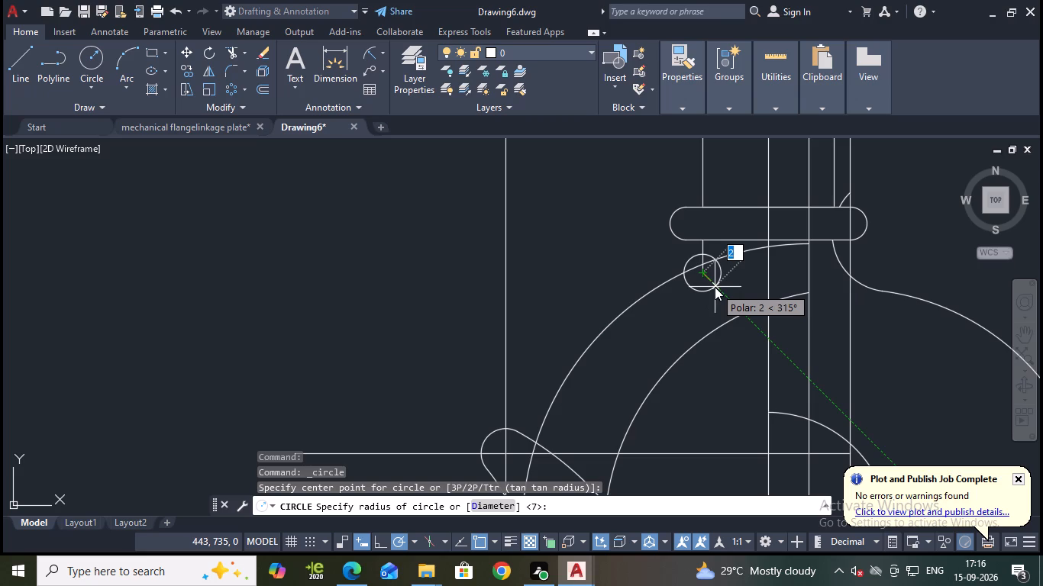
key(Return)
key(Escape)
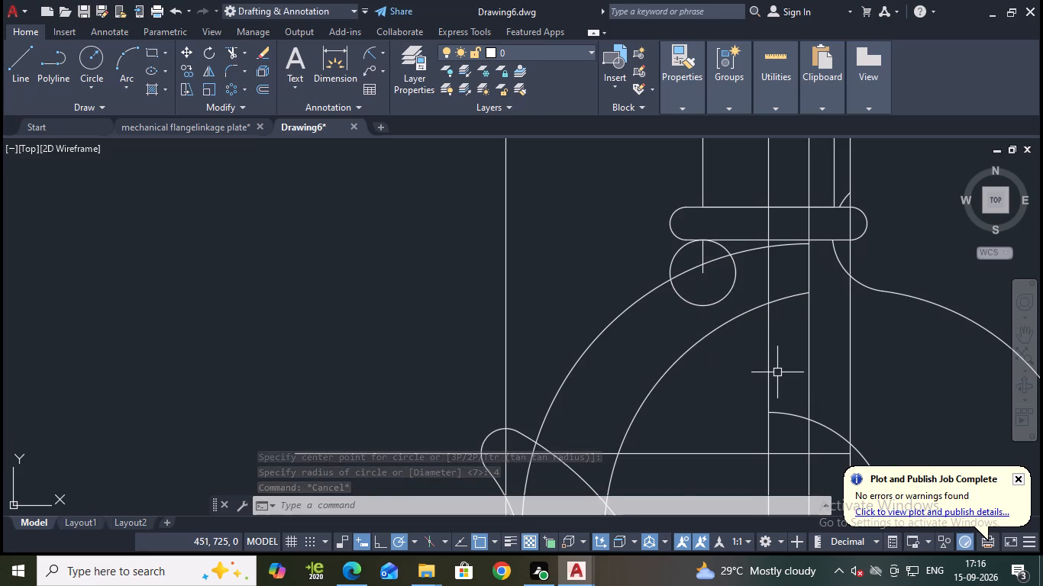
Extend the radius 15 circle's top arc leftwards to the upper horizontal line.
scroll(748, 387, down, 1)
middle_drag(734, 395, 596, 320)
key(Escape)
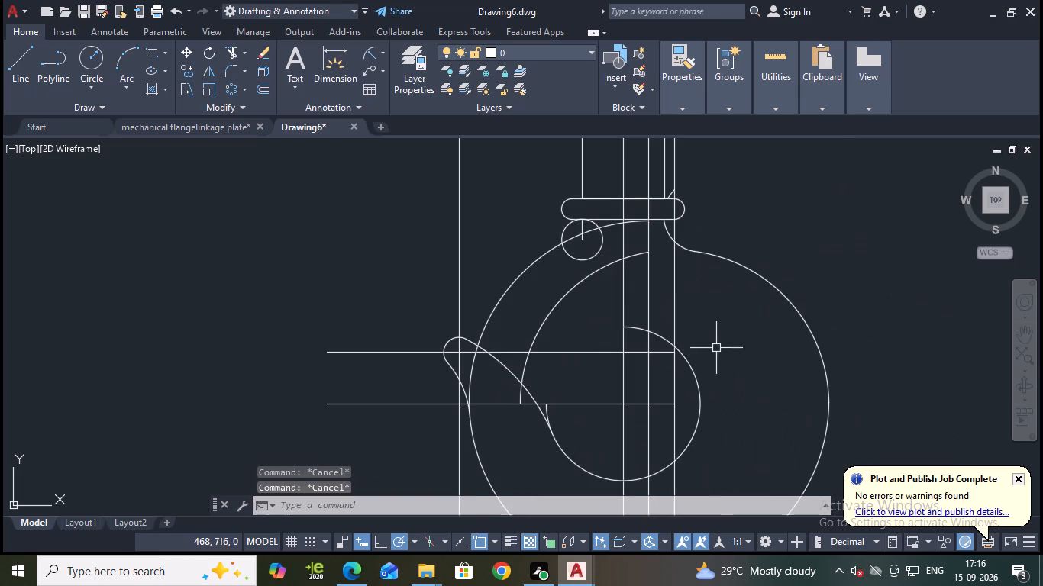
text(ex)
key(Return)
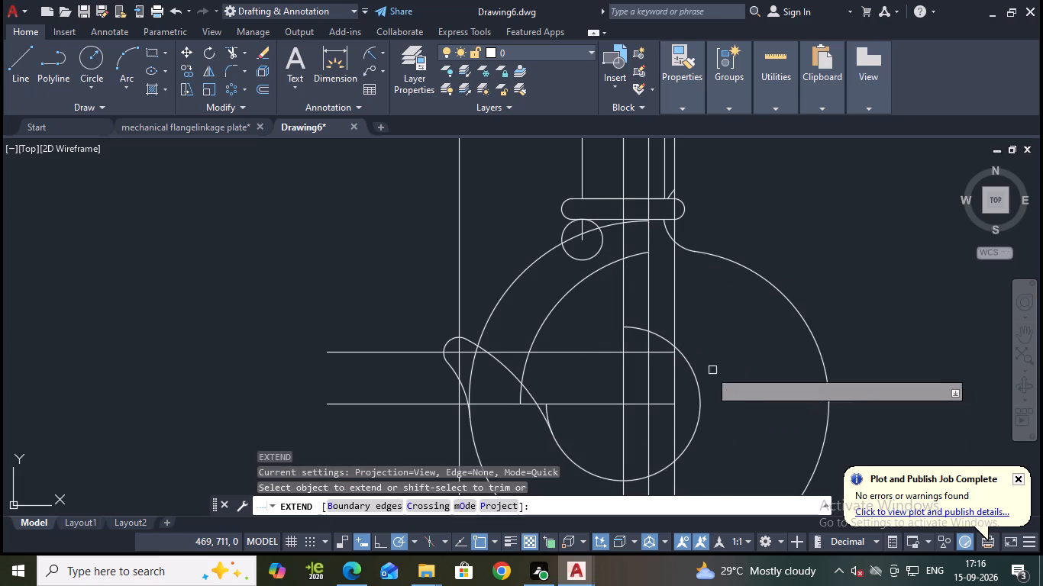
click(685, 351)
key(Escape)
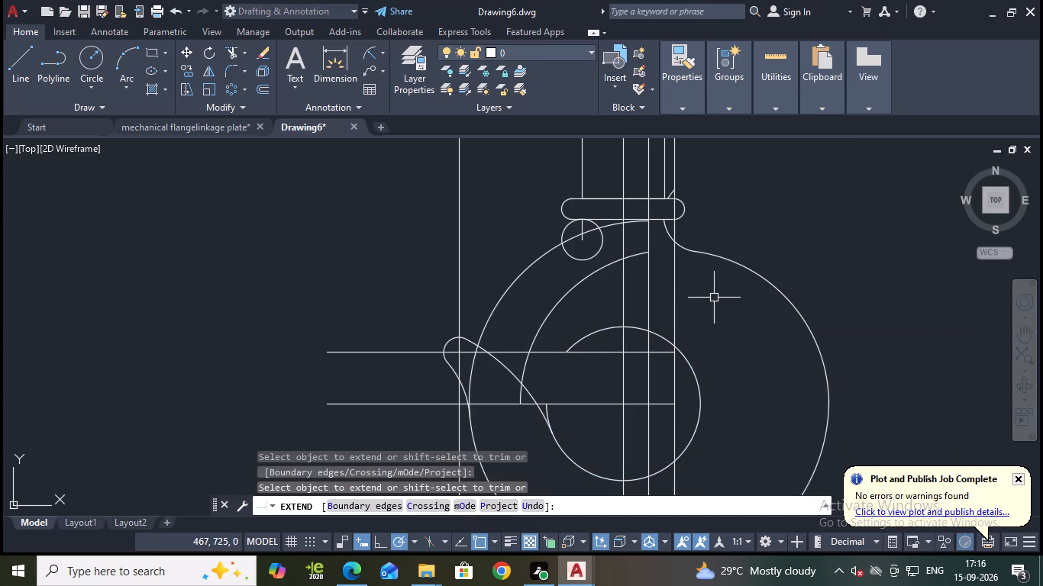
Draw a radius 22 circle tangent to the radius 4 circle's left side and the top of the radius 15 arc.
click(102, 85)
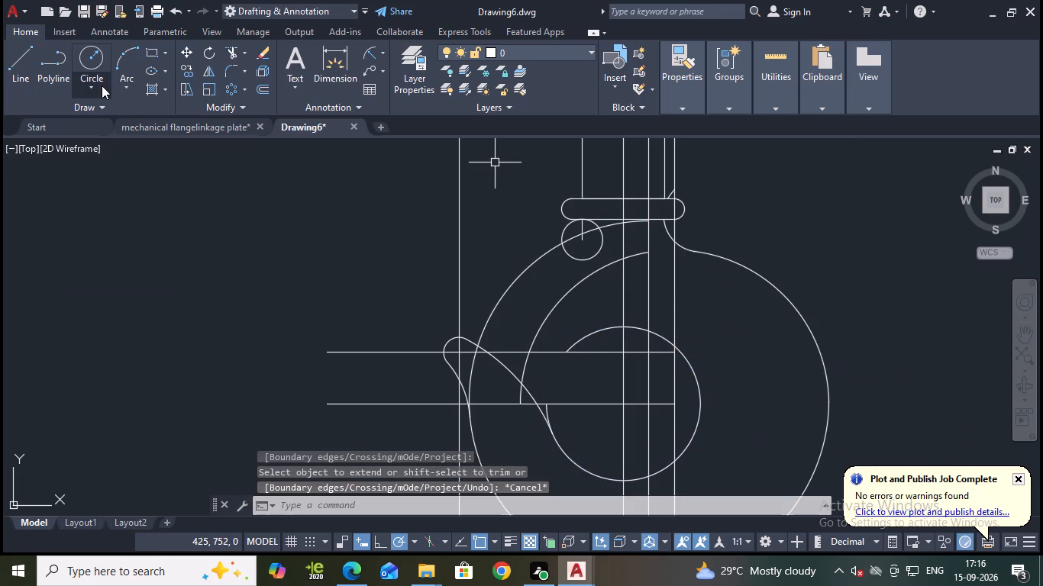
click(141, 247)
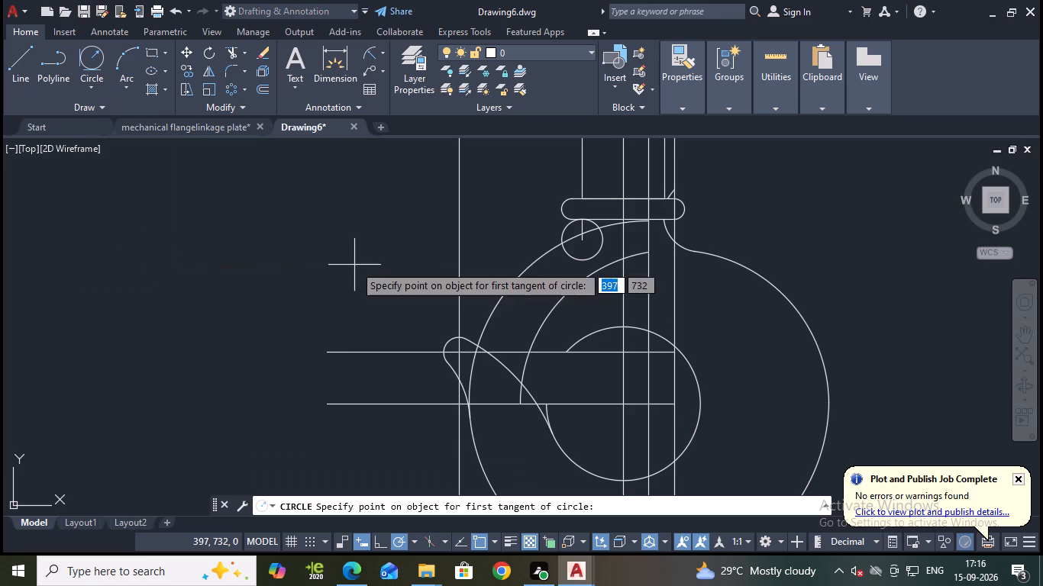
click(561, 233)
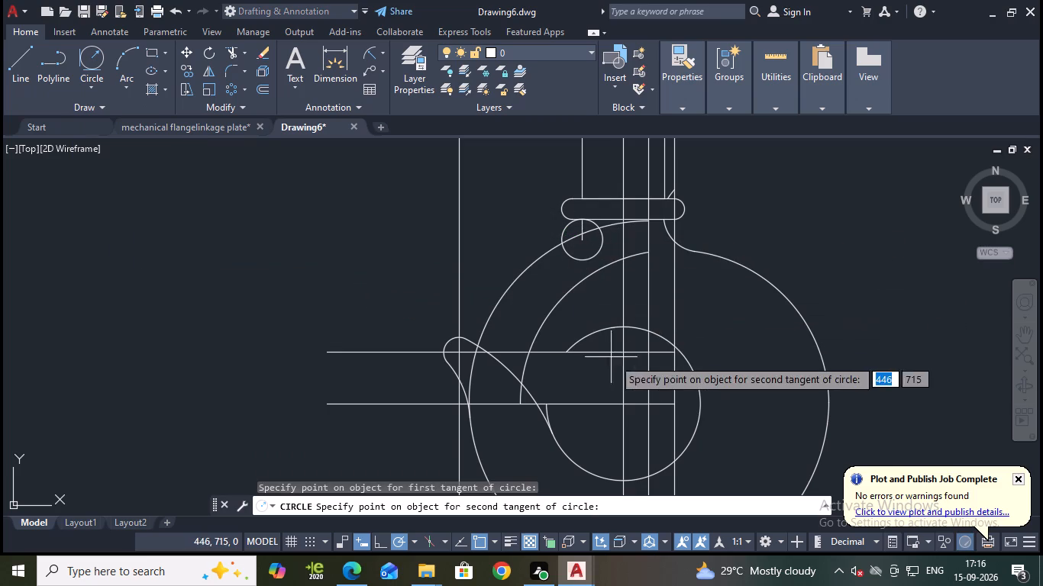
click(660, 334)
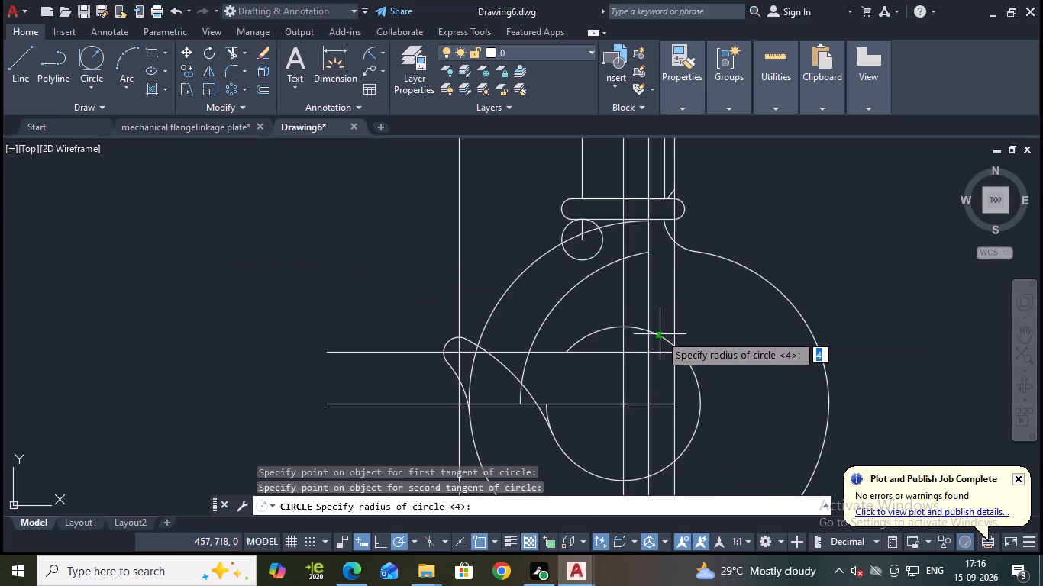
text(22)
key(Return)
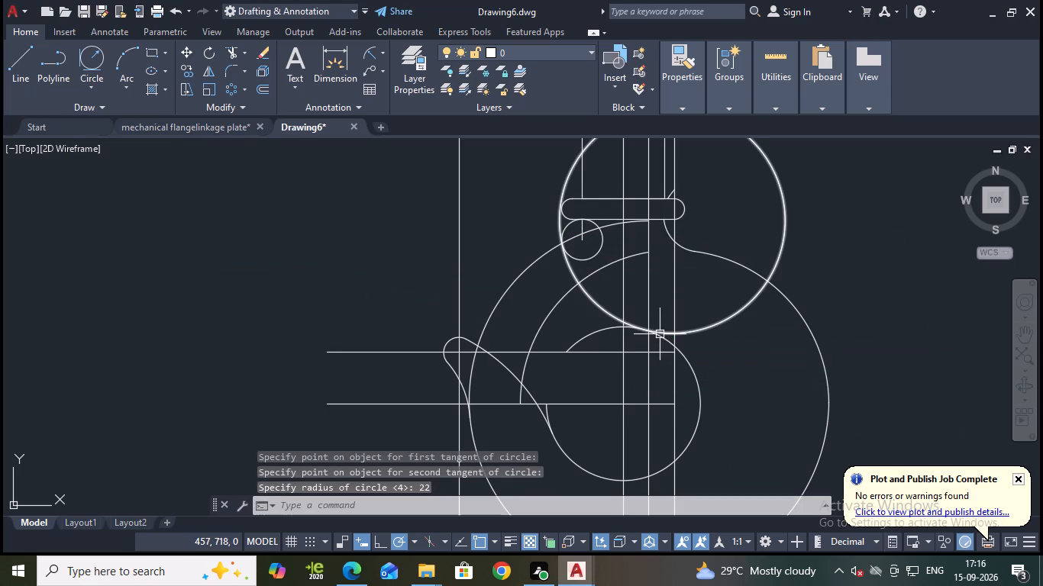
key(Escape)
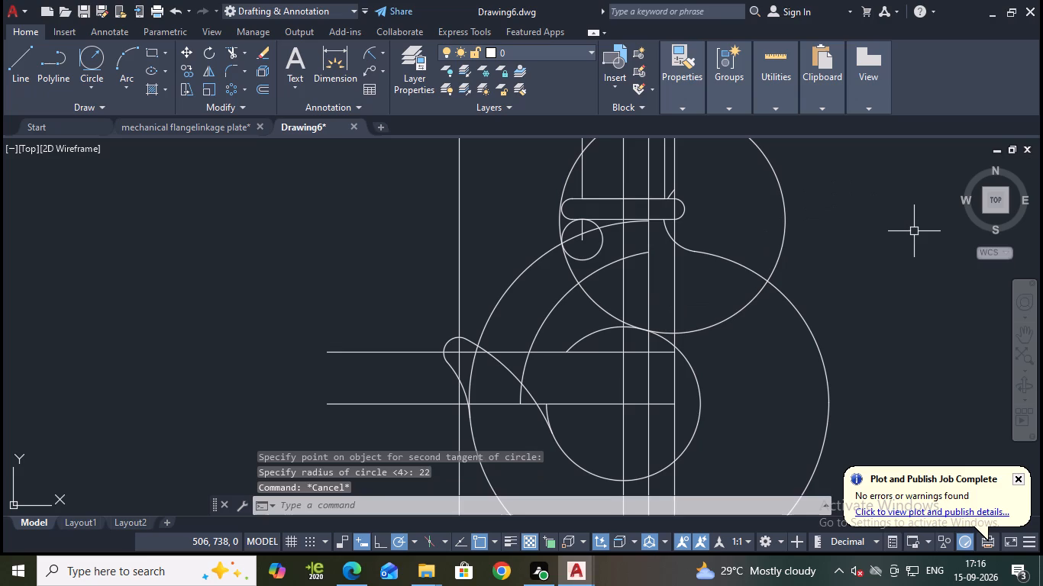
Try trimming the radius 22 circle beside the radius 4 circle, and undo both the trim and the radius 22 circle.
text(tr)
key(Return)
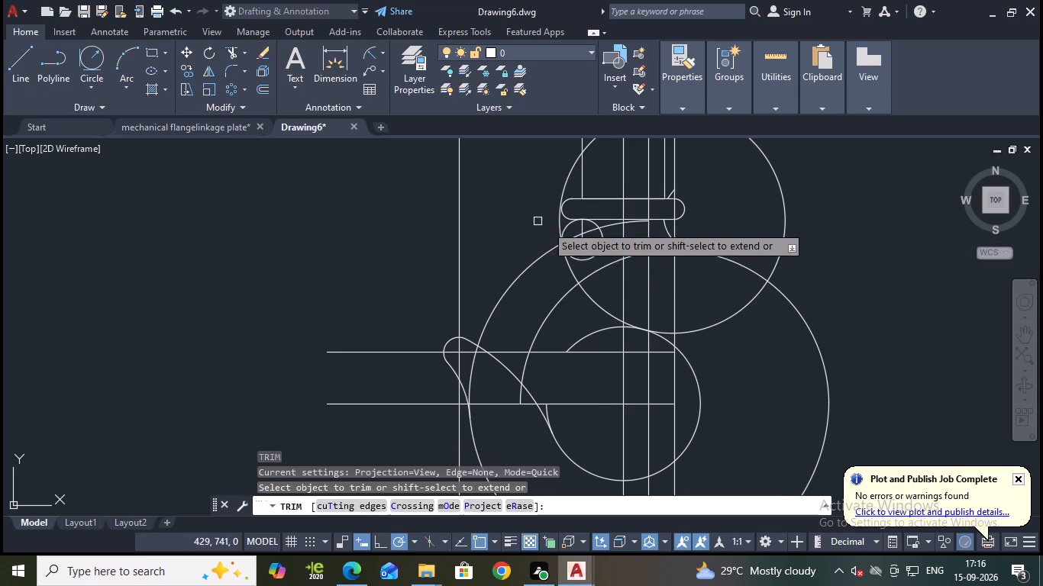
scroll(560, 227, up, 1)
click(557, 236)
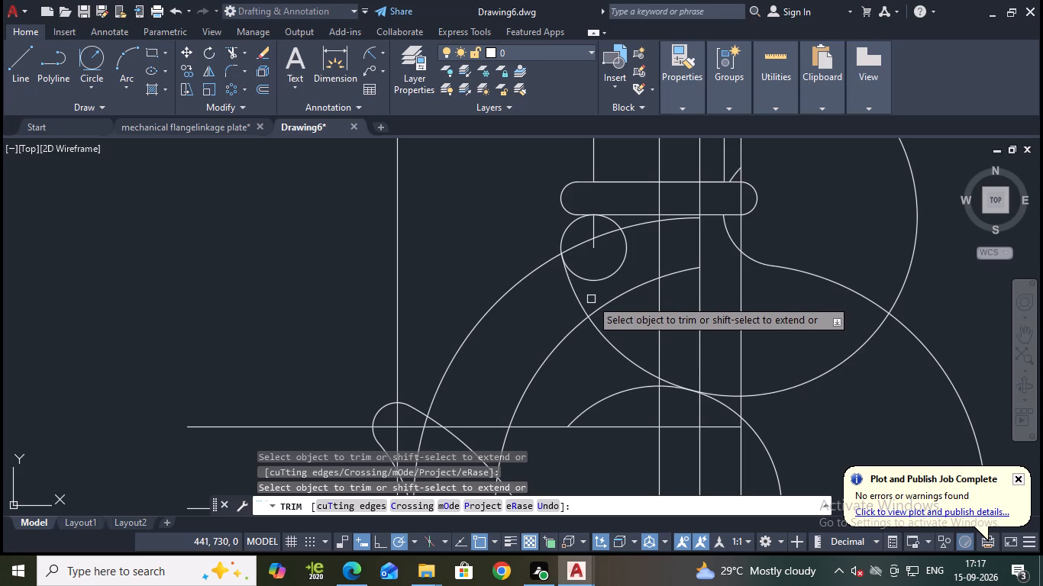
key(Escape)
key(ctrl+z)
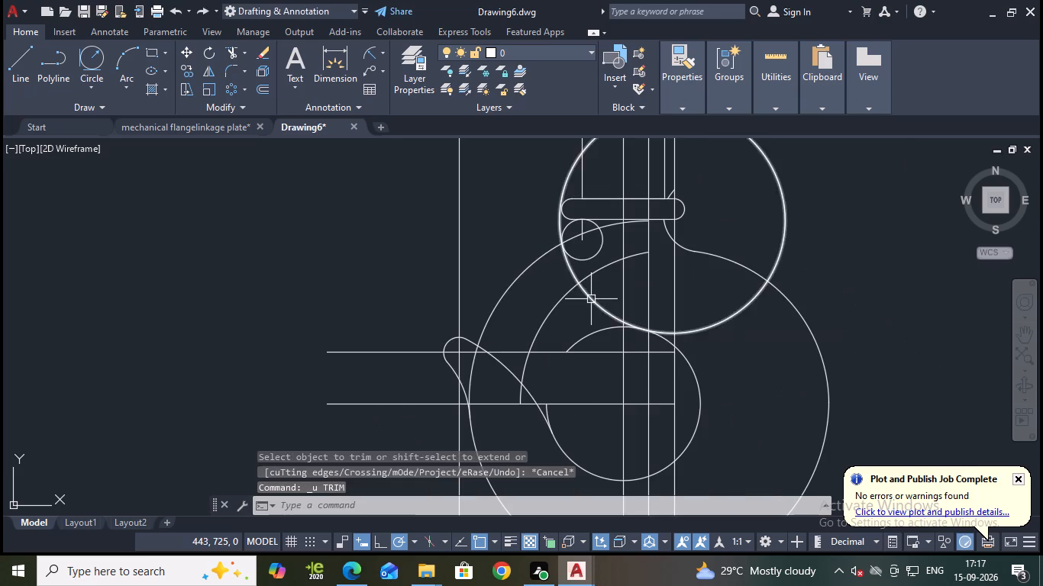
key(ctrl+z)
Draw a radius 22 circle tangent to the radius 4 circle's right side and the upper-right of the radius 15 arc.
click(102, 63)
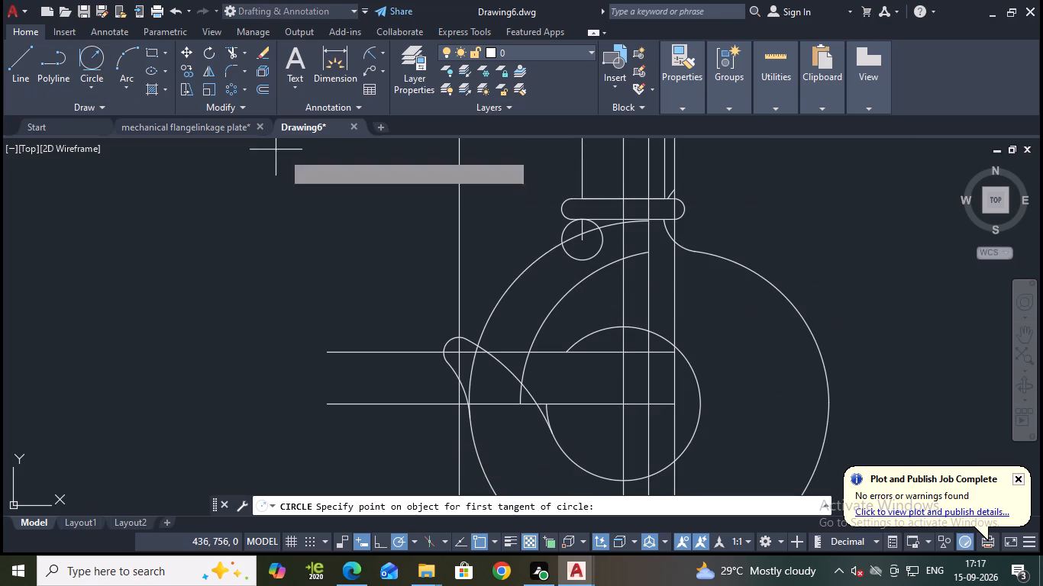
click(604, 234)
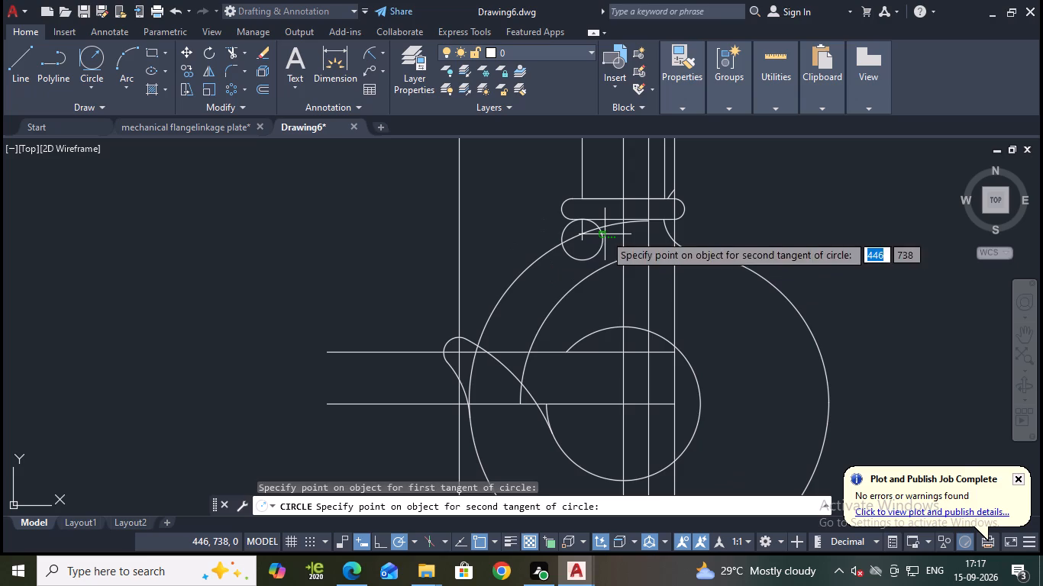
click(660, 338)
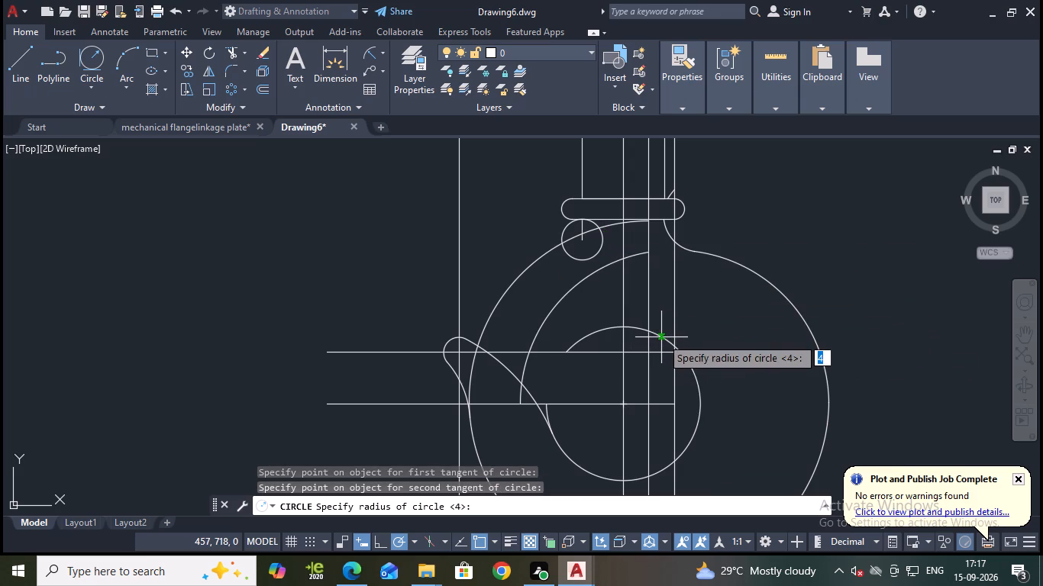
text(22)
key(Return)
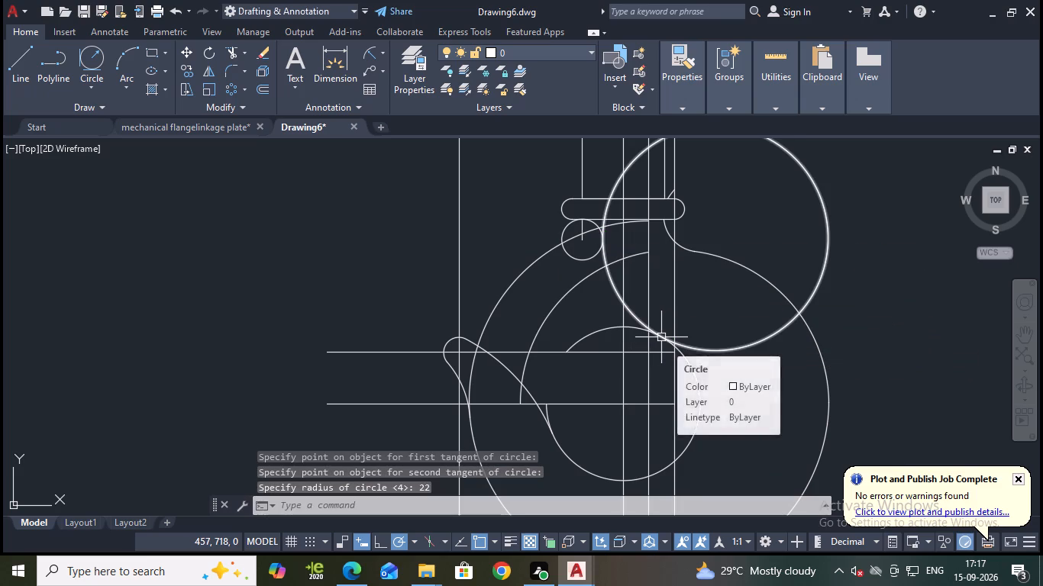
key(Escape)
Trim the radius 15 arc's top and the radius 22 circle's underside back to their shared tangent point.
text(tr)
key(Return)
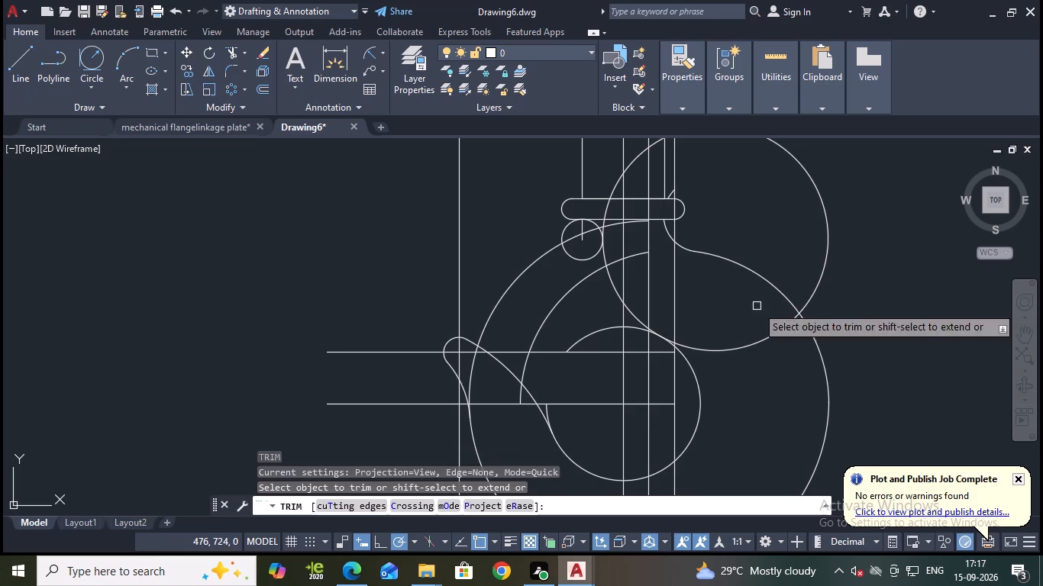
click(597, 333)
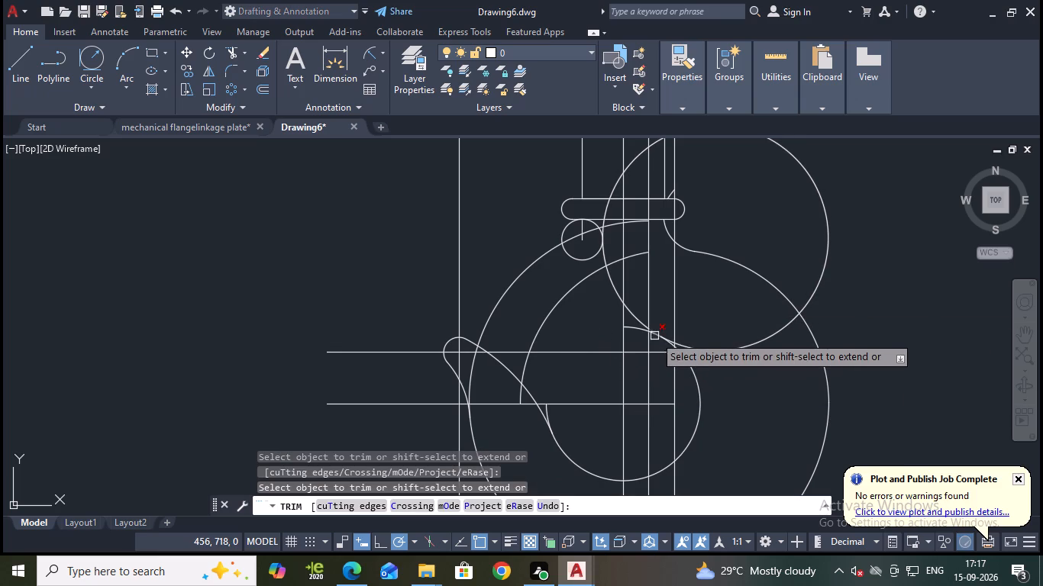
click(635, 332)
scroll(647, 333, up, 3)
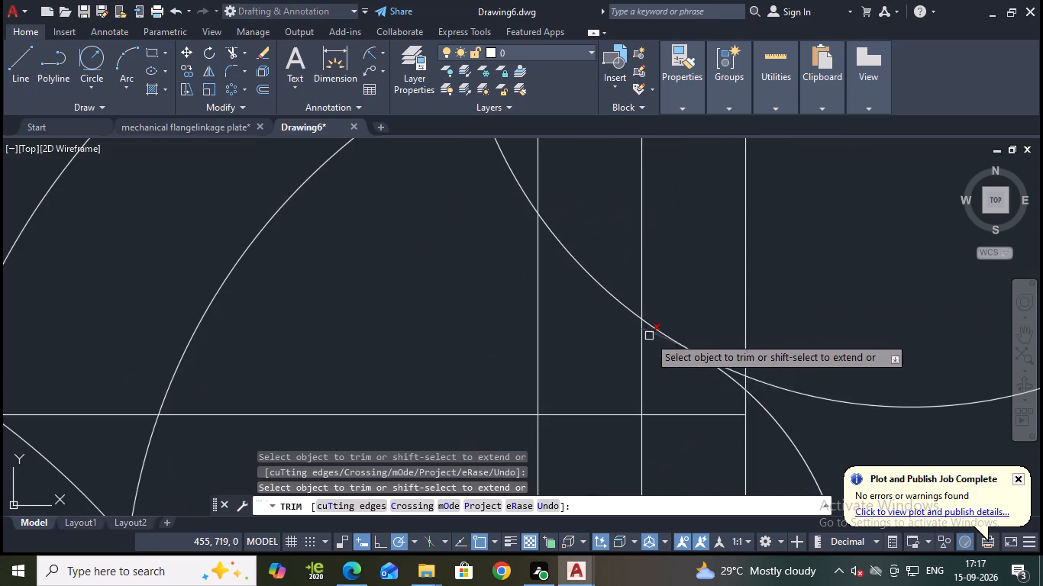
click(654, 336)
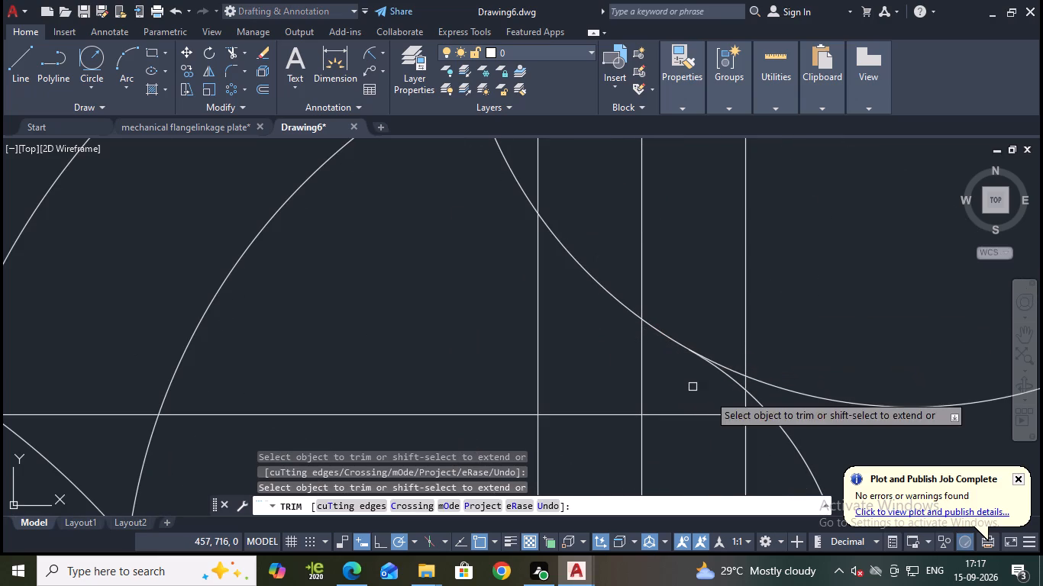
scroll(801, 360, down, 3)
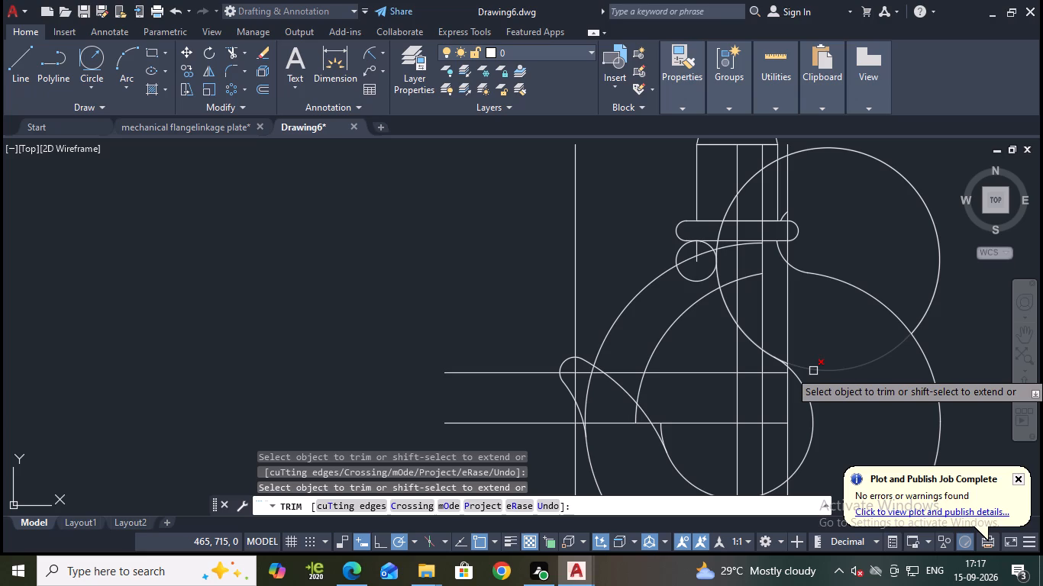
click(813, 371)
scroll(806, 365, up, 3)
click(709, 355)
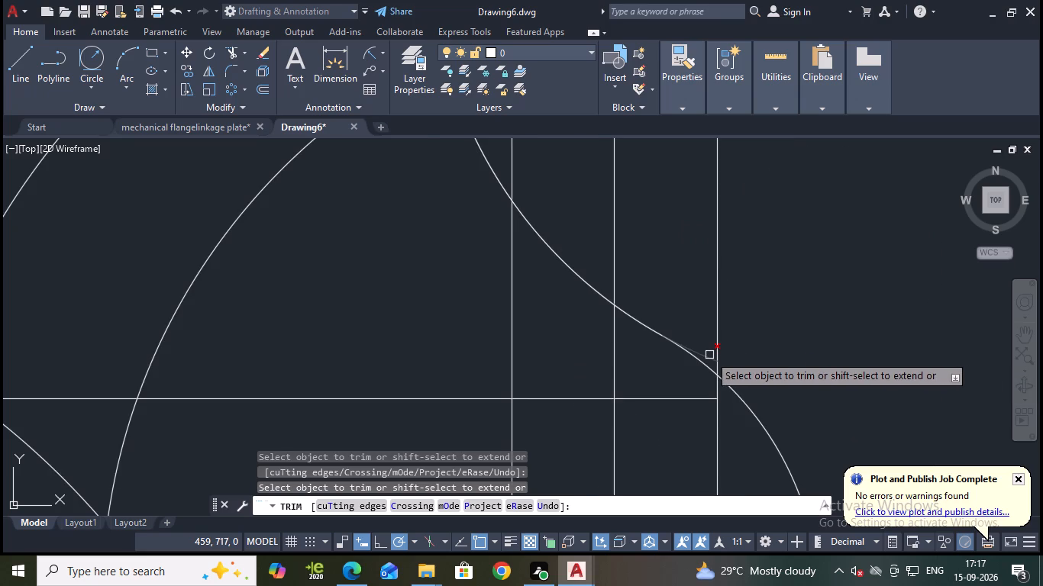
Trim the radius 22 arc between the collar and the radius 4 circle, and that small circle's lower and left parts, keeping its upper-right fillet.
scroll(515, 259, down, 2)
middle_drag(496, 264, 503, 374)
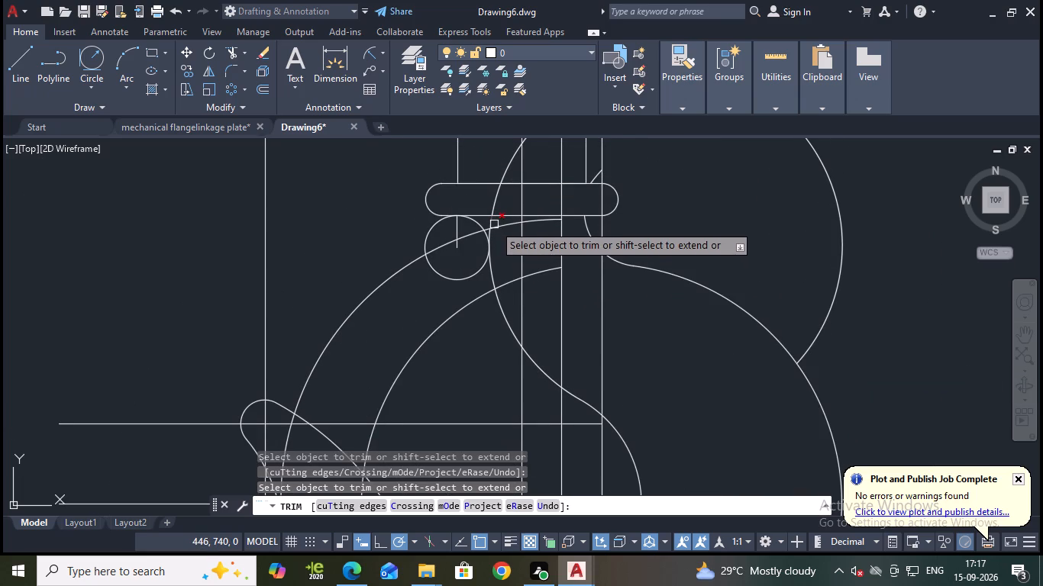
click(488, 224)
scroll(488, 233, up, 2)
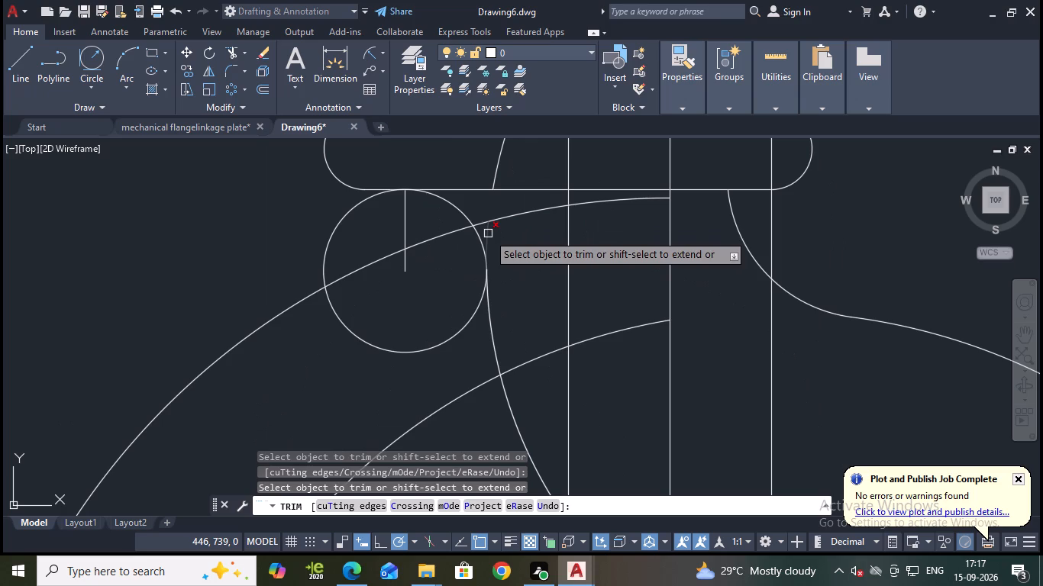
click(470, 322)
click(489, 237)
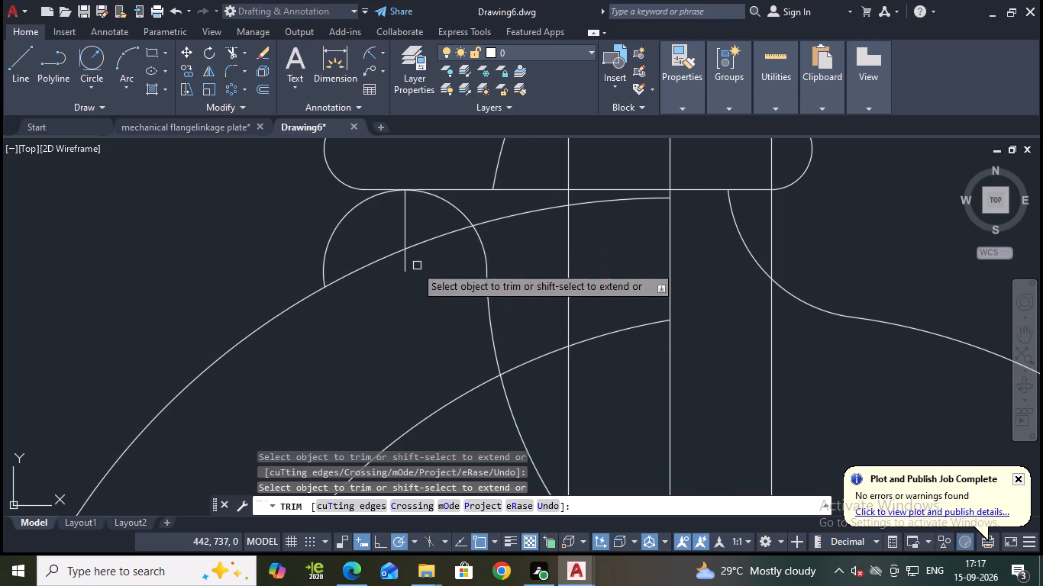
click(334, 239)
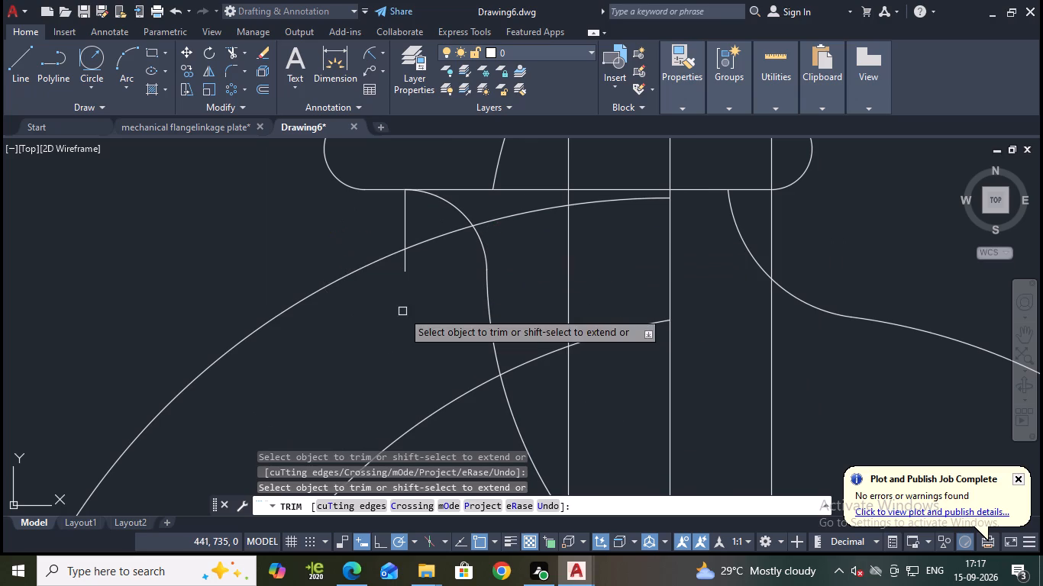
scroll(405, 282, down, 2)
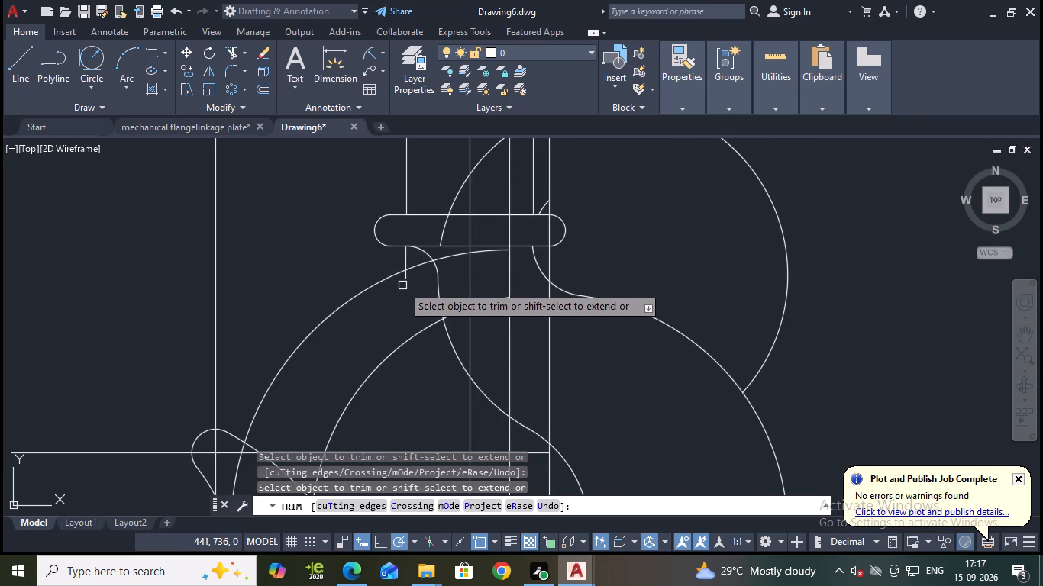
key(Escape)
Erase the large leftover piece of the radius 22 circle running from the collar to the outer arc.
click(786, 303)
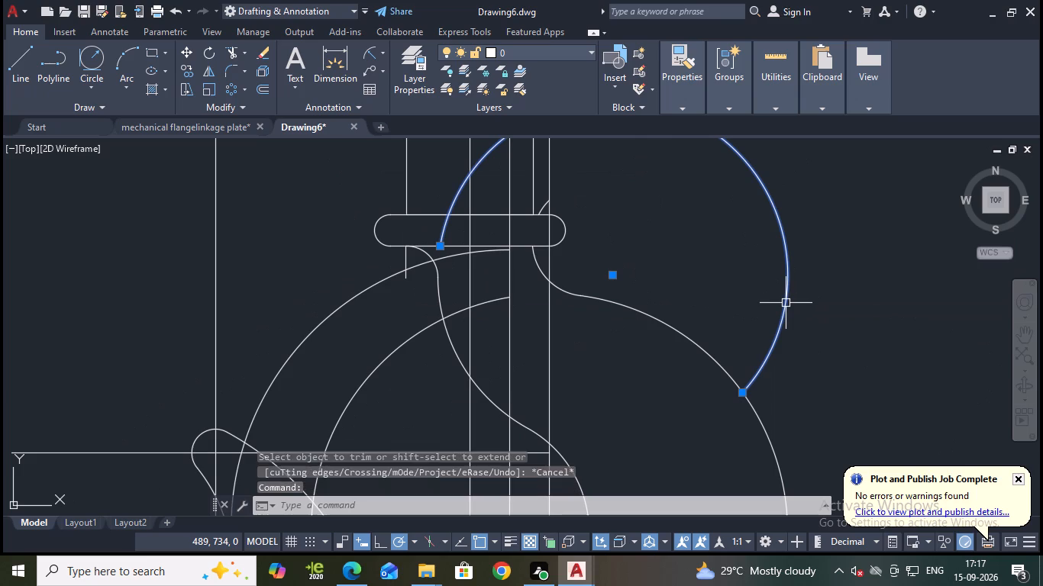
key(e)
key(Return)
Erase the short leftover arc fragment just above the right end of the collar.
scroll(785, 304, down, 1)
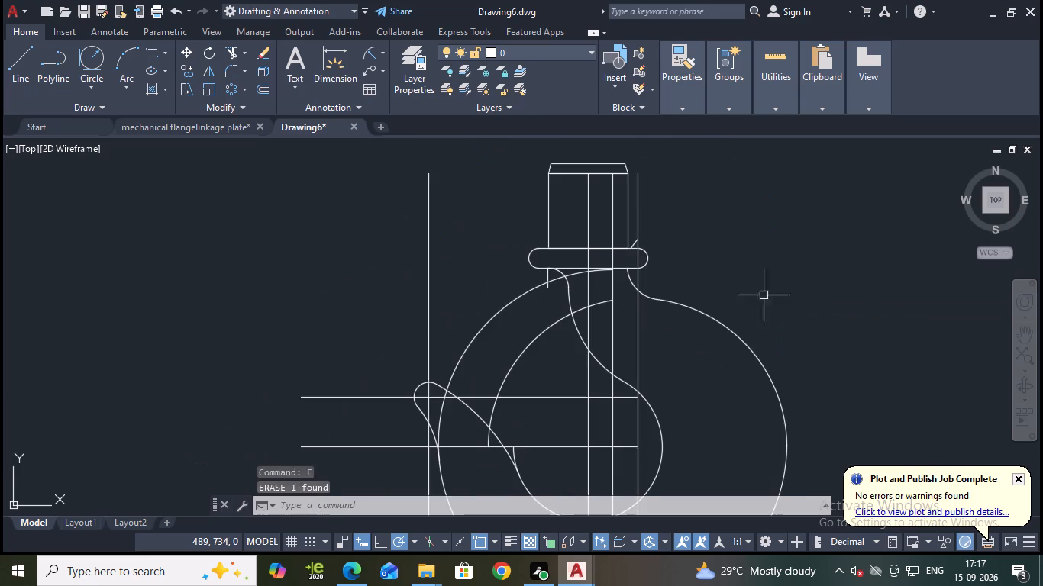
scroll(635, 248, up, 3)
click(613, 230)
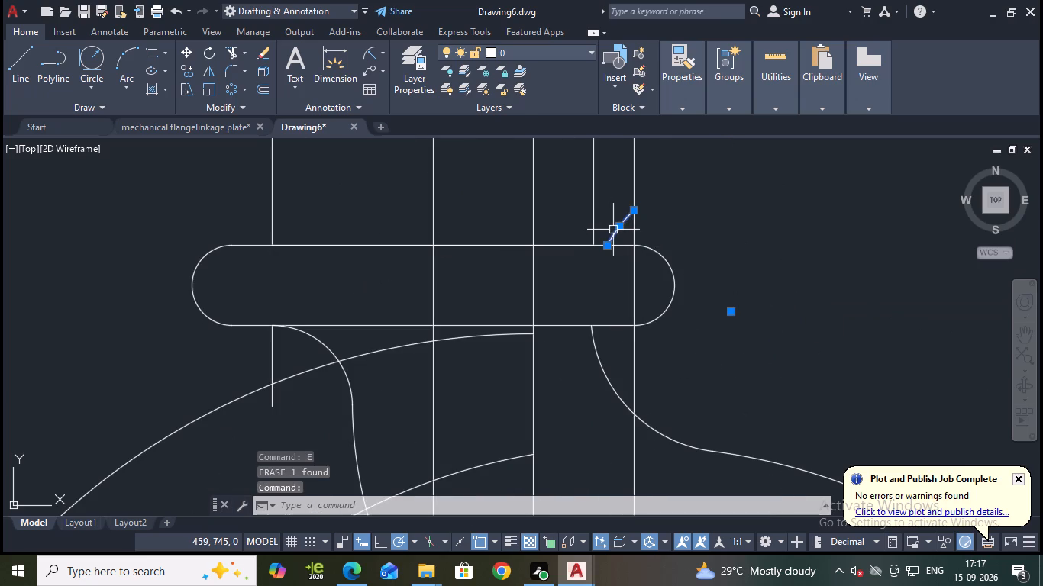
key(e)
key(Return)
Trim the two right-hand vertical construction lines in the neck area above the hook's inner curve.
scroll(613, 230, down, 2)
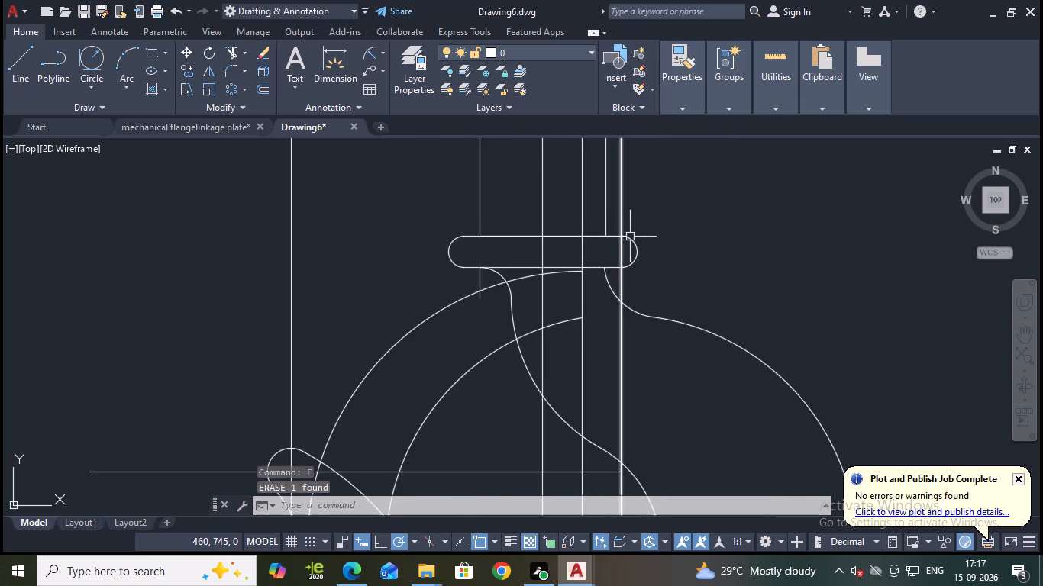
scroll(646, 244, down, 1)
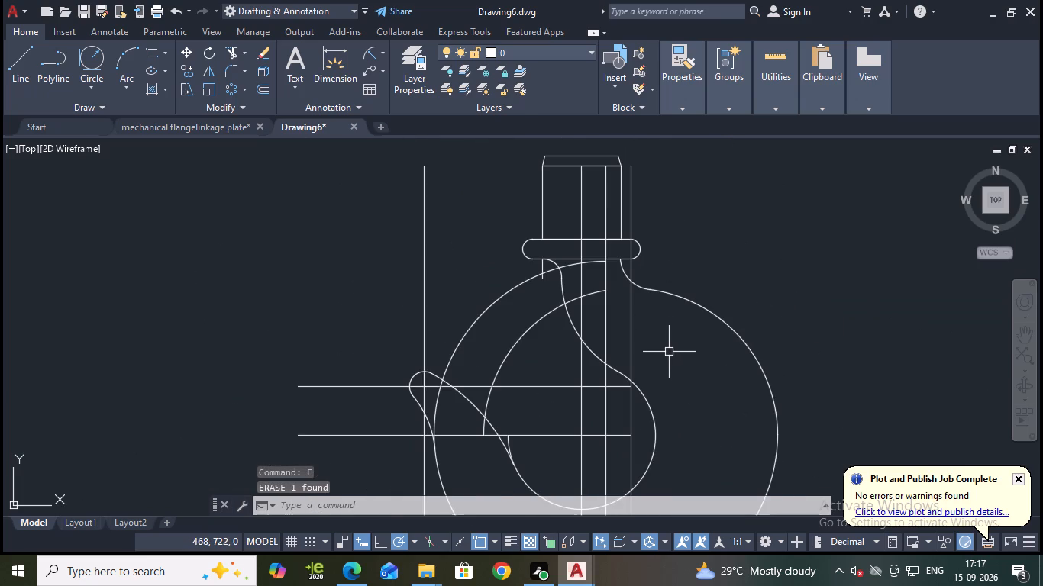
text(tr)
key(Return)
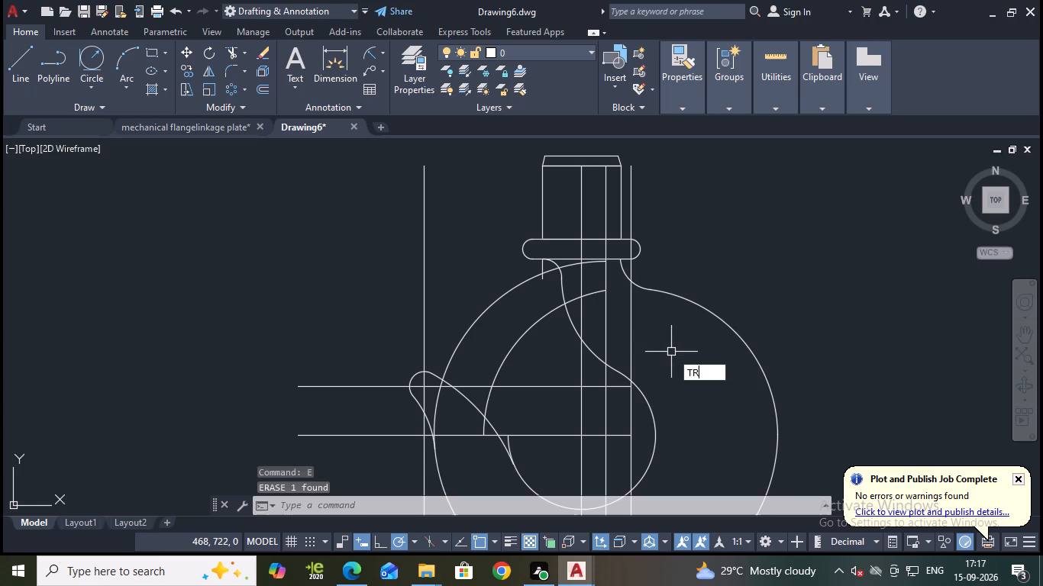
drag(642, 342, 599, 327)
key(Escape)
Erase the leftover inner construction arc and the upper pieces of the two vertical construction lines running through the shank and collar.
click(596, 288)
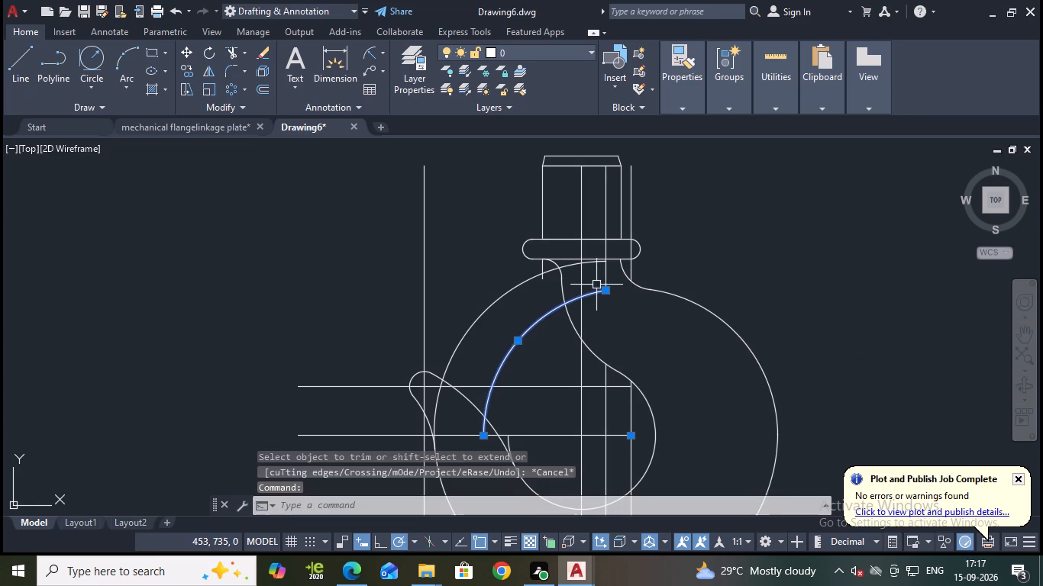
click(608, 221)
click(629, 208)
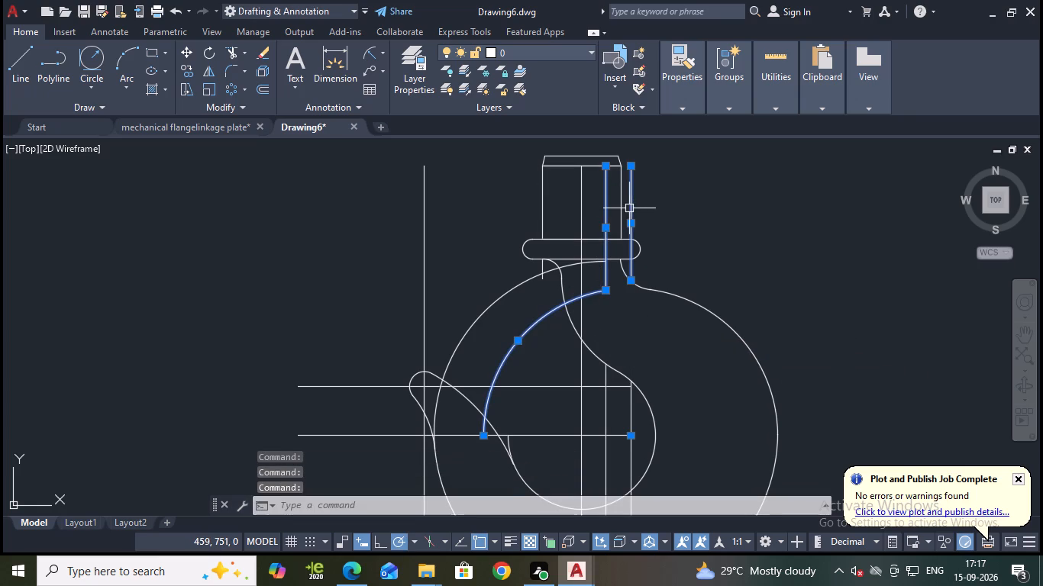
key(e)
key(Return)
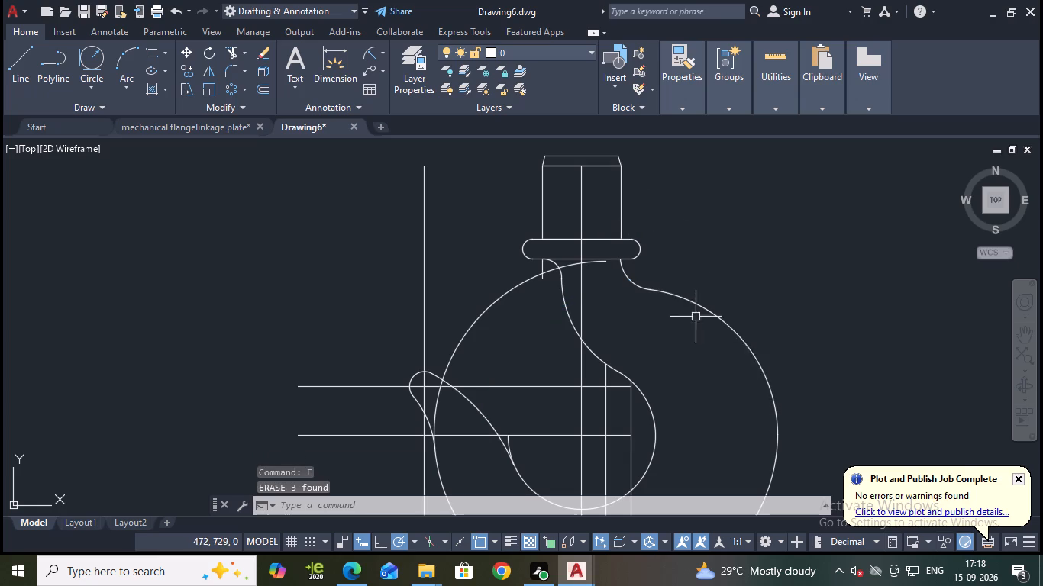
Trim the three vertical construction lines between the hook's inner curve and the bottom of its outer circle.
scroll(791, 370, down, 1)
middle_drag(822, 435, 756, 346)
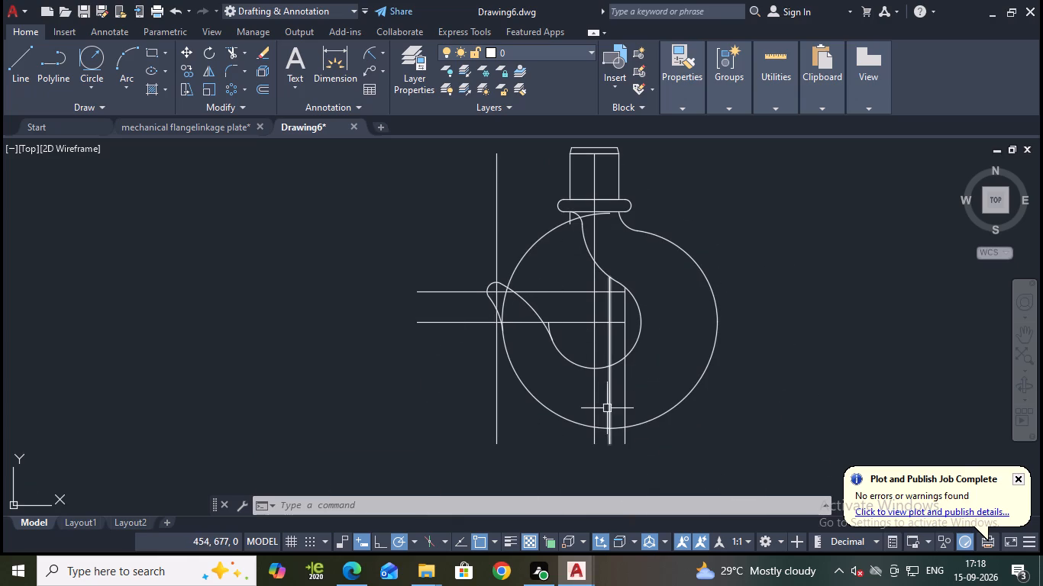
text(tr)
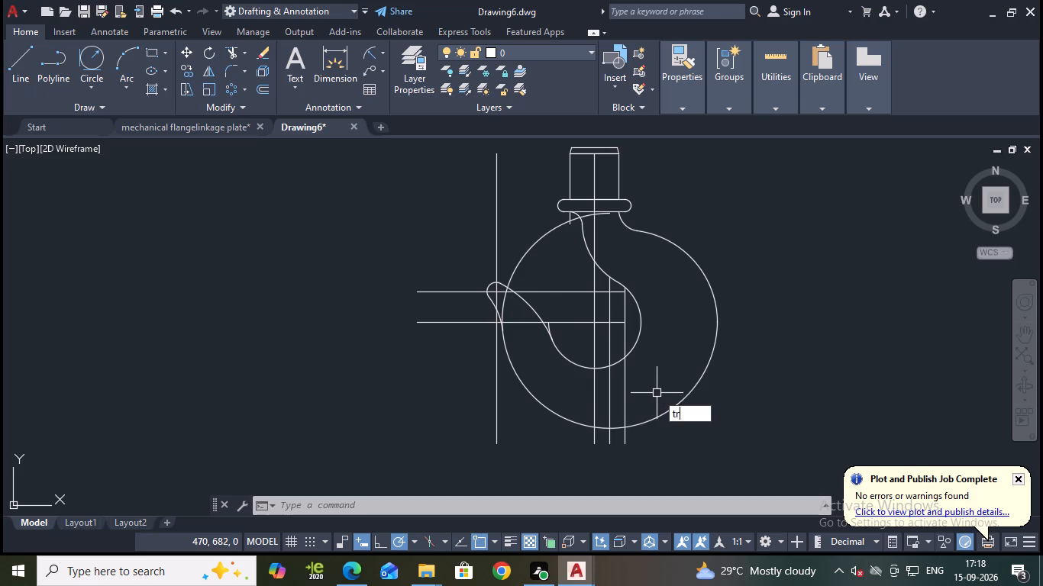
key(Return)
drag(657, 393, 565, 384)
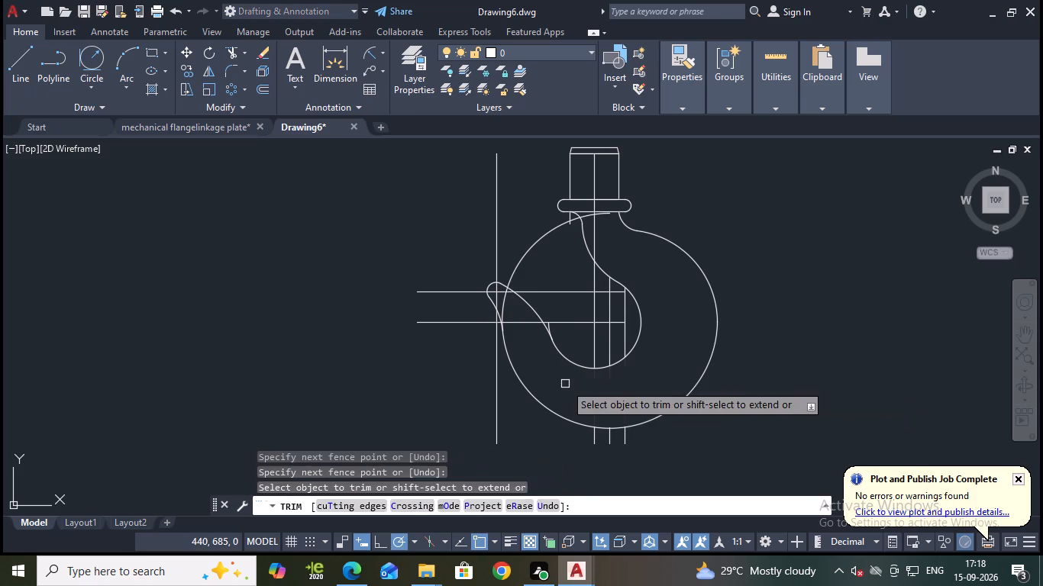
key(Escape)
Erase the three short vertical line stubs below the bottom of the hook.
click(624, 442)
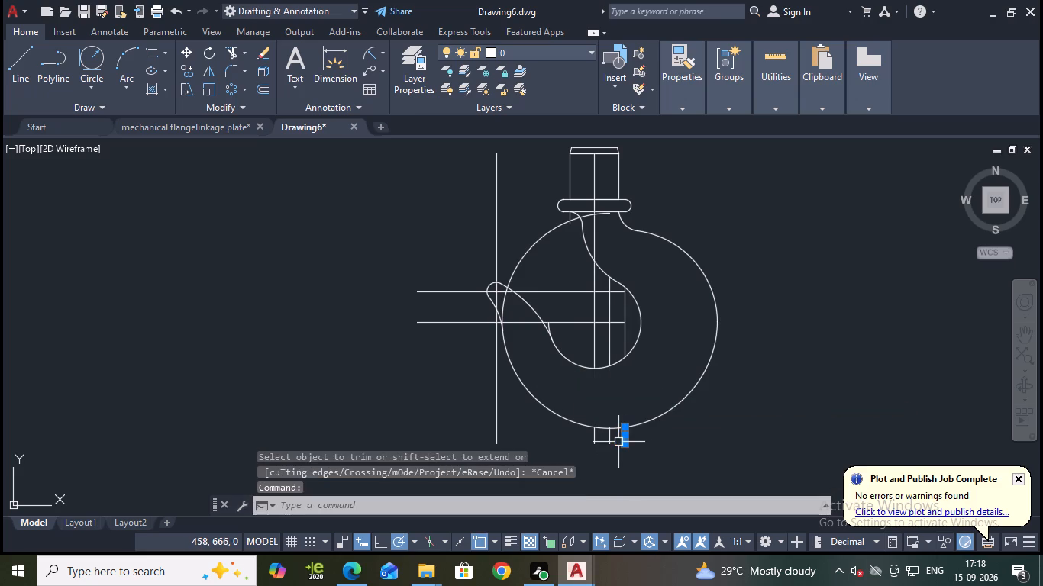
click(611, 439)
click(594, 446)
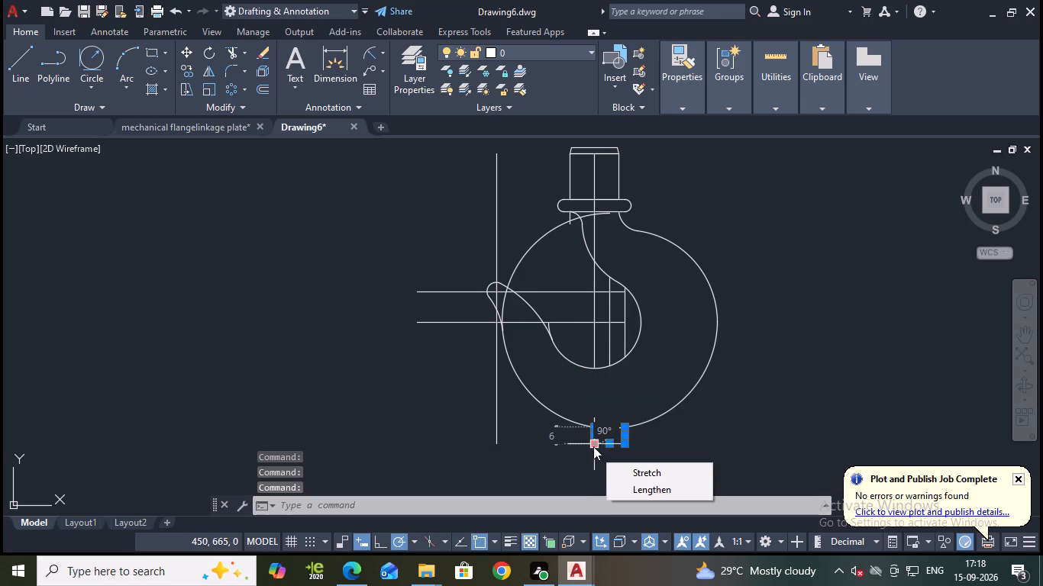
key(e)
key(e)
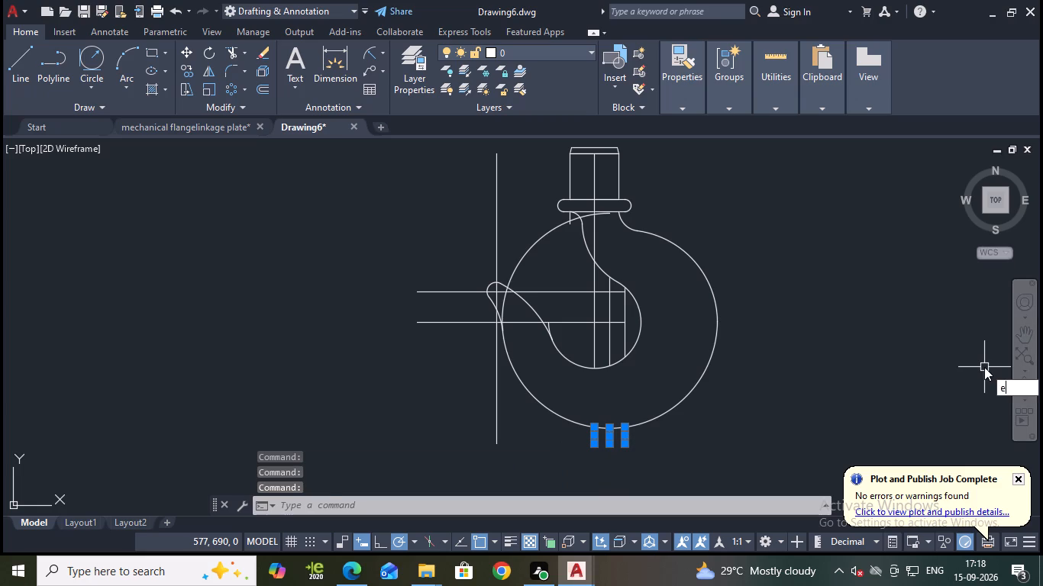
key(Return)
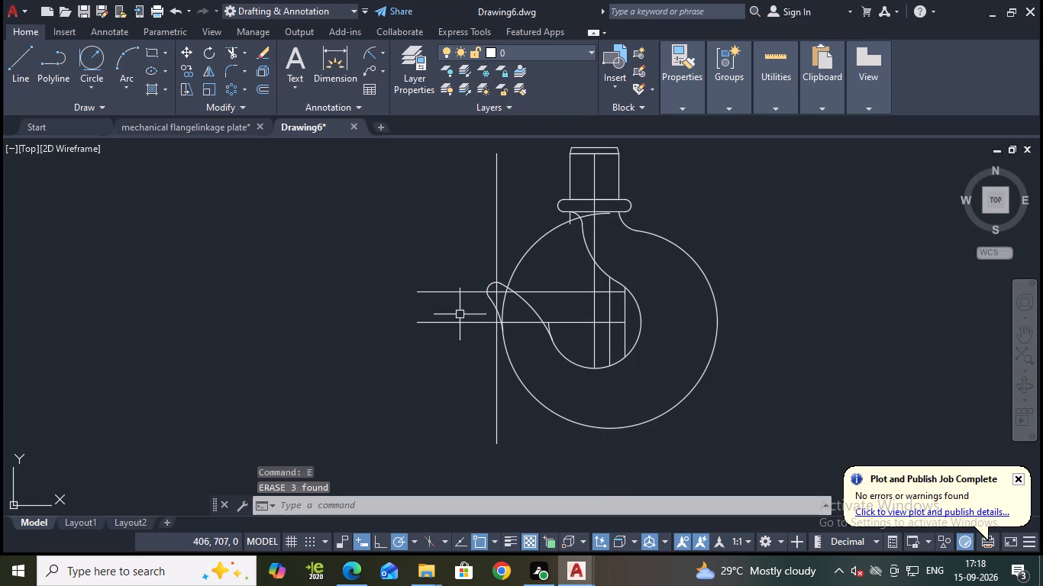
Trim the inner circle's short leftover end beyond its tangent point with the tip's inner arc.
scroll(557, 340, up, 2)
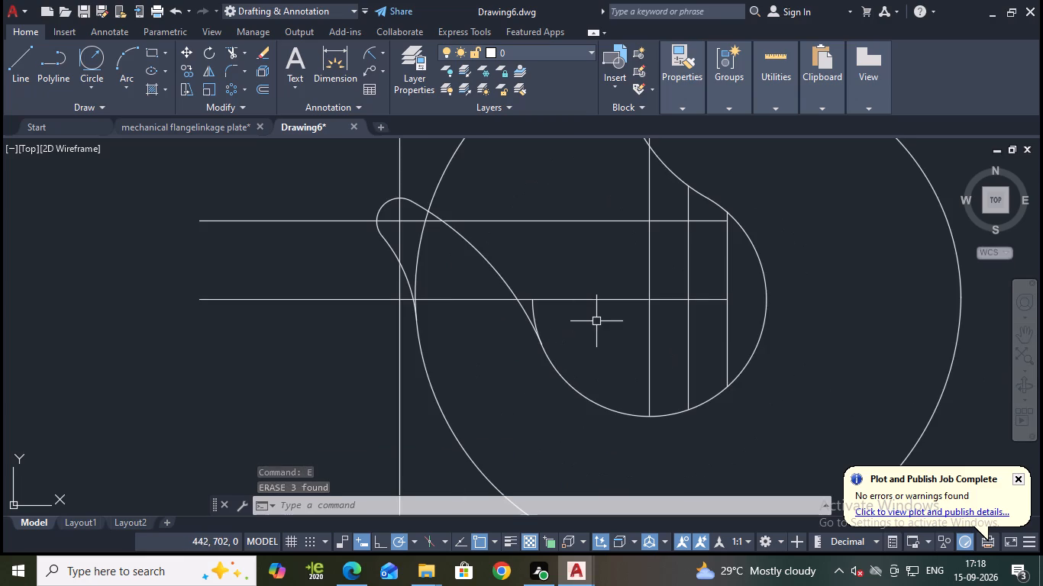
text(tr)
key(Return)
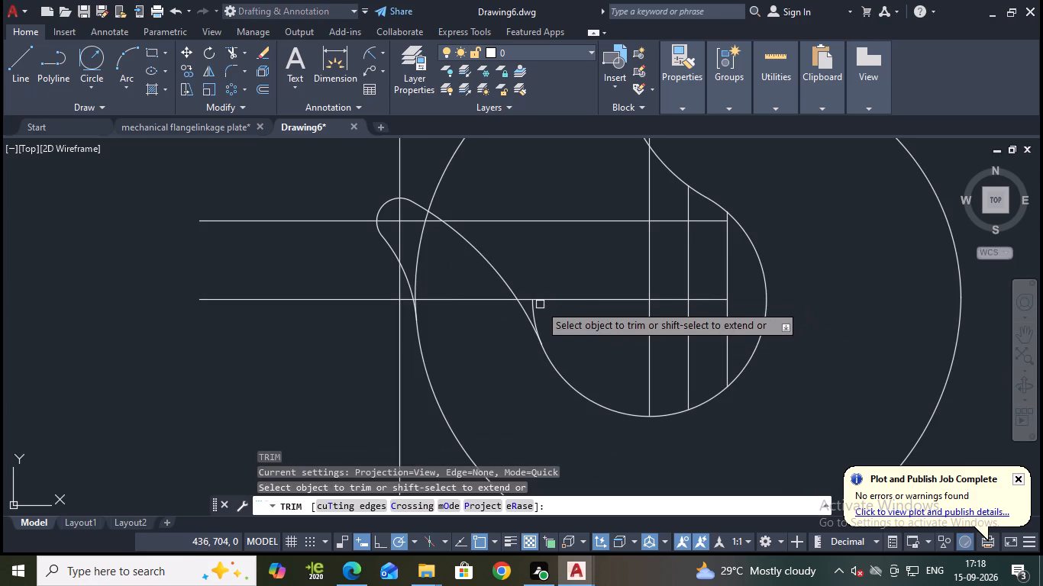
click(534, 307)
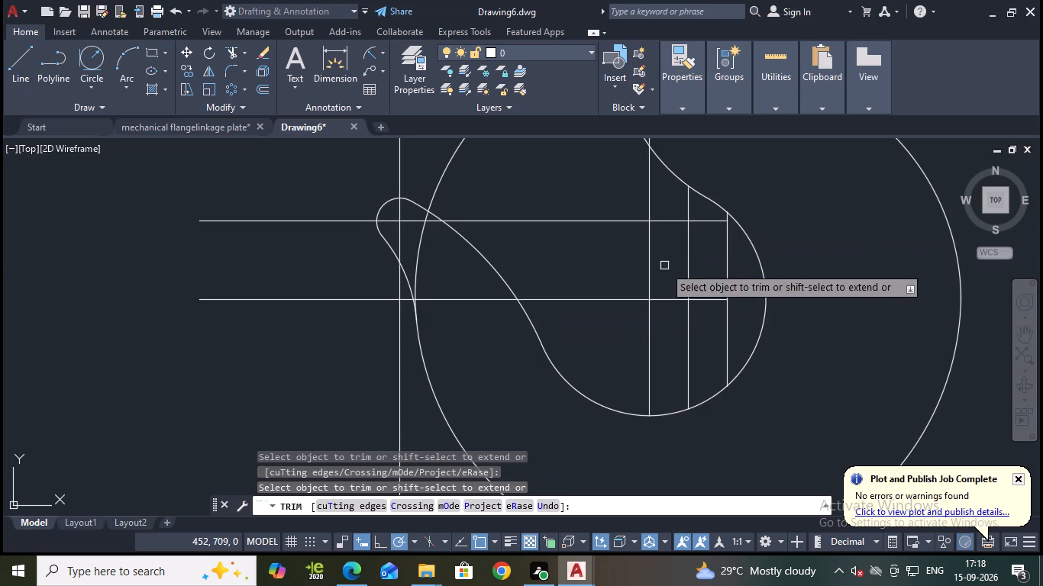
Trim the outer circle inside the hook tip back to its tangent point with the tip's outer arc.
scroll(672, 299, down, 2)
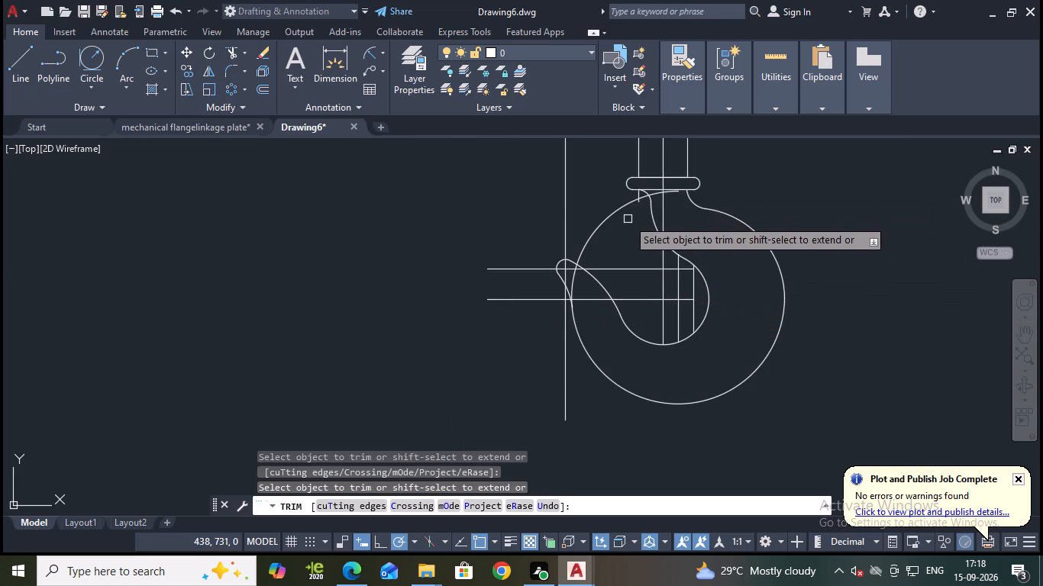
scroll(565, 288, up, 2)
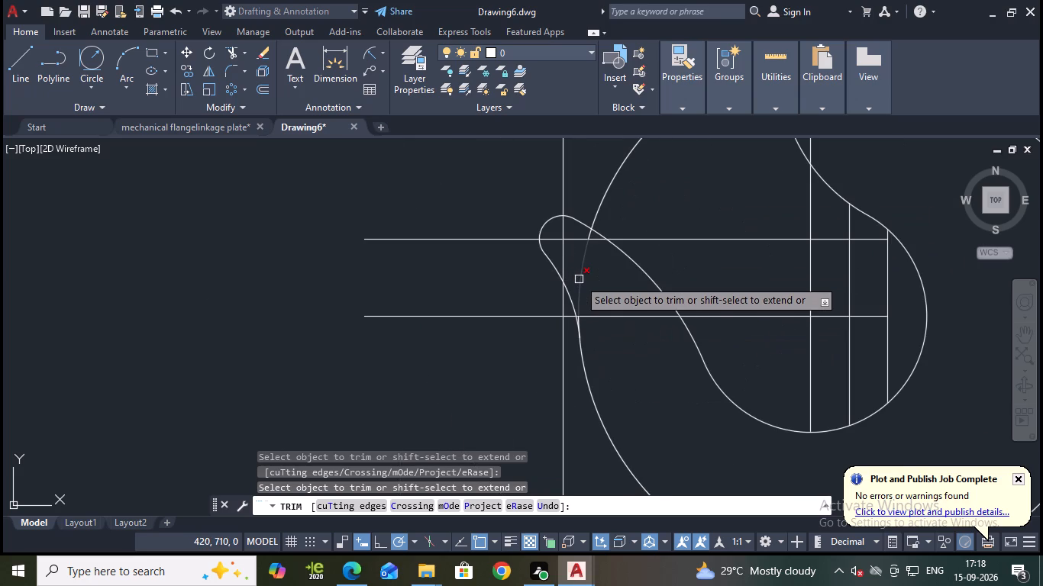
click(580, 279)
scroll(589, 317, up, 4)
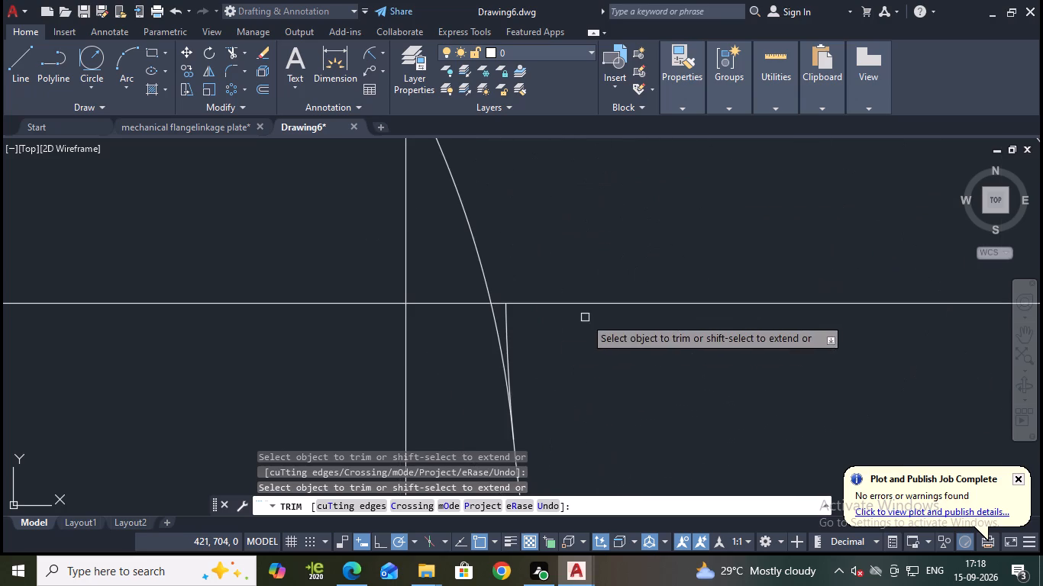
click(507, 330)
scroll(525, 353, down, 3)
scroll(604, 395, down, 4)
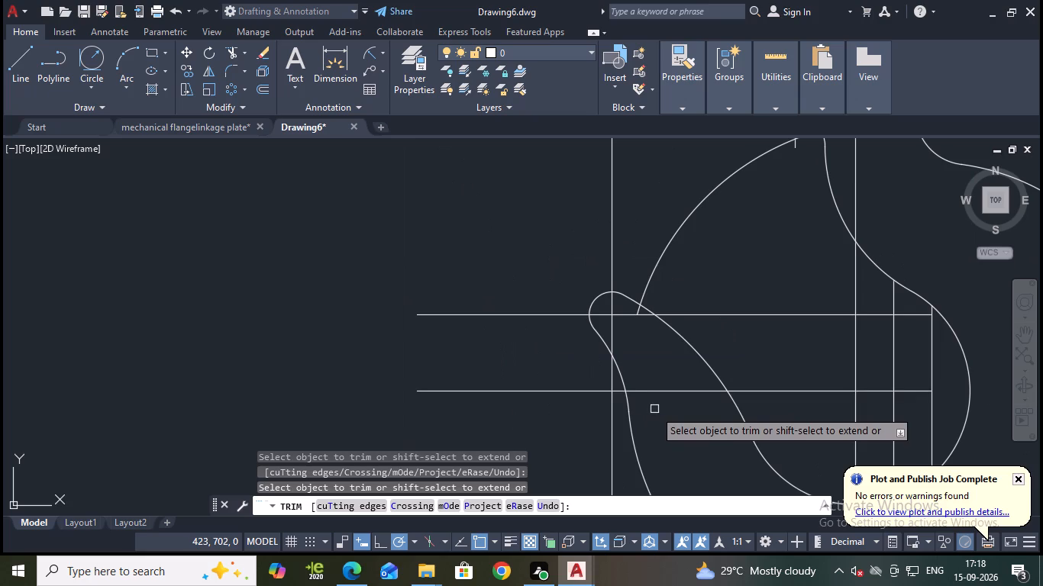
key(Escape)
Erase the leftover outer circle arc running from the hook tip up to the collar.
click(672, 242)
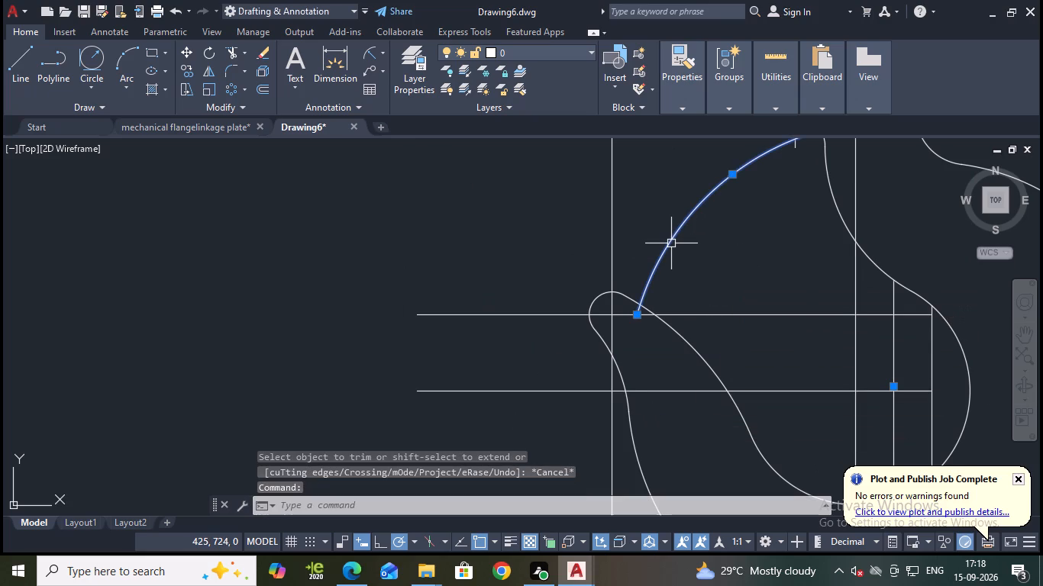
key(e)
key(Return)
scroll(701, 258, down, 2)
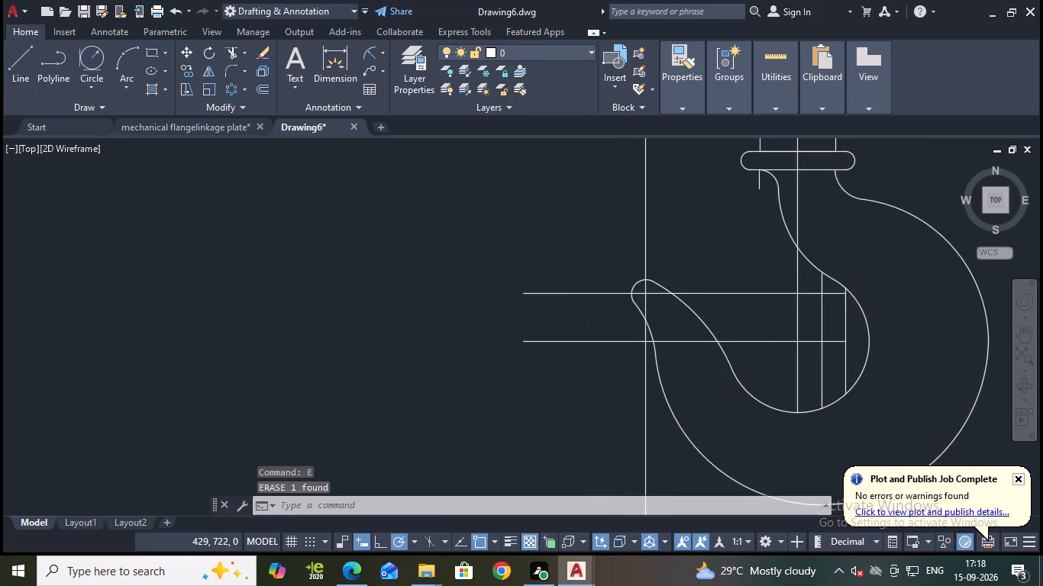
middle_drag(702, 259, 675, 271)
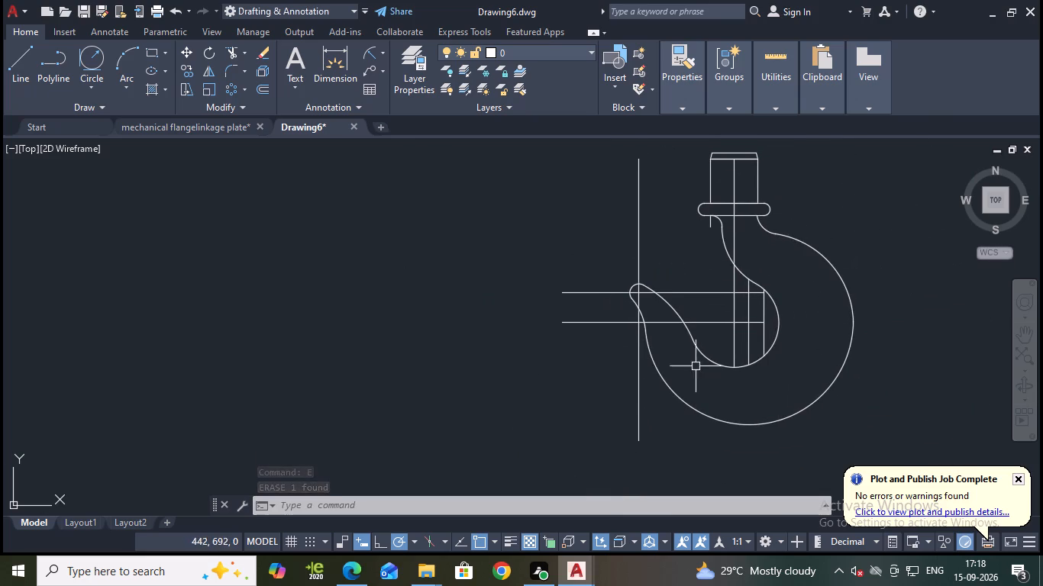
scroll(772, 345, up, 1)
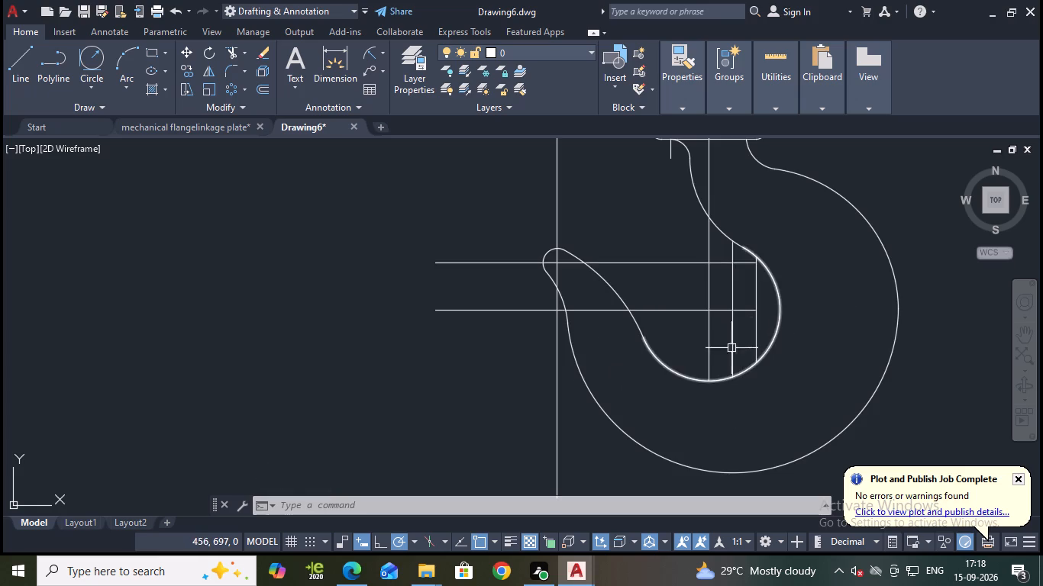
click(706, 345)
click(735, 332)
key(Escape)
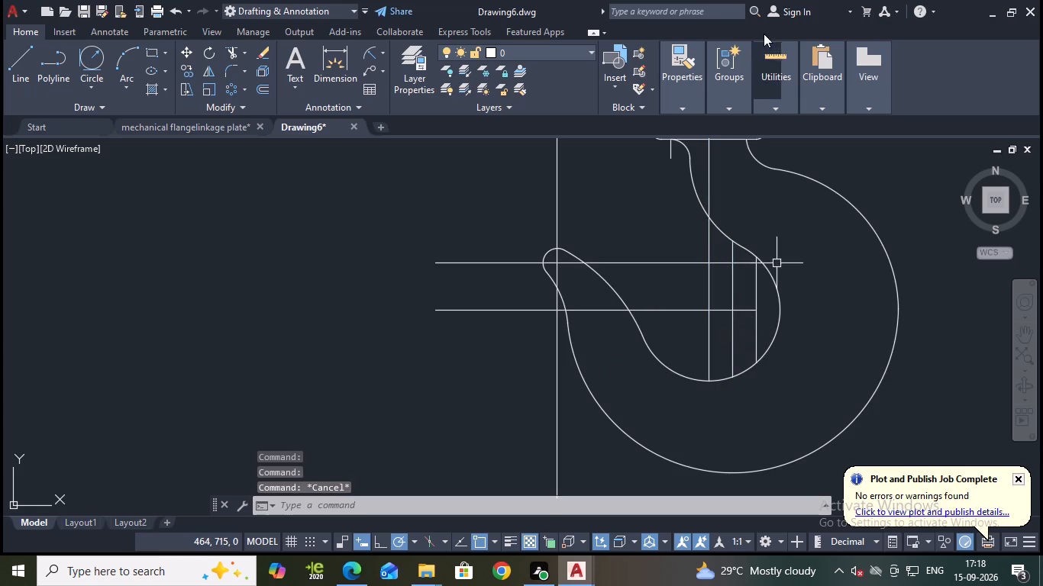
Load the ACAD_ISO02W100 ISO dash linetype into the drawing.
click(691, 109)
click(810, 165)
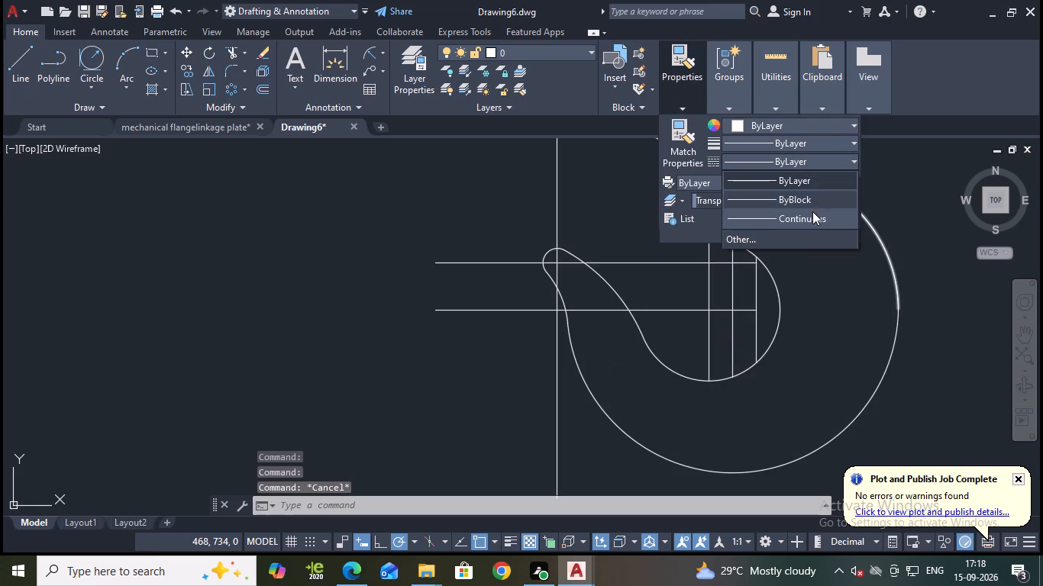
click(805, 236)
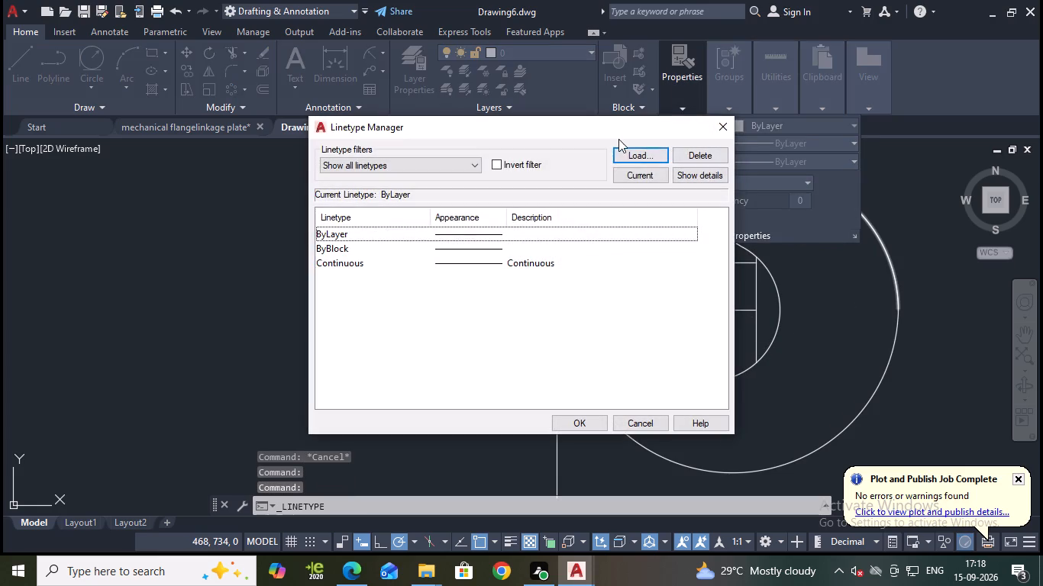
click(635, 151)
click(576, 256)
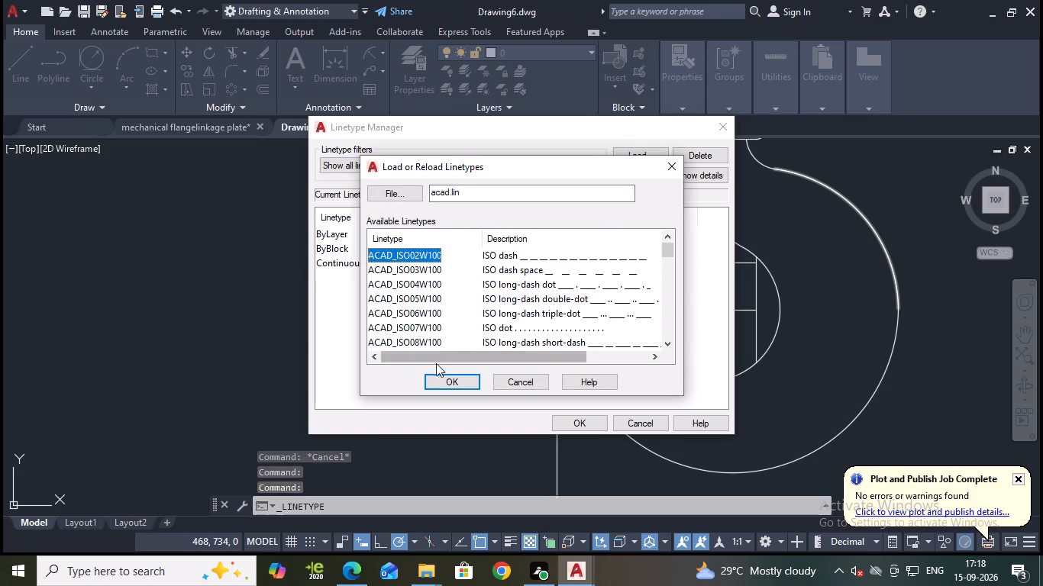
click(451, 375)
click(602, 417)
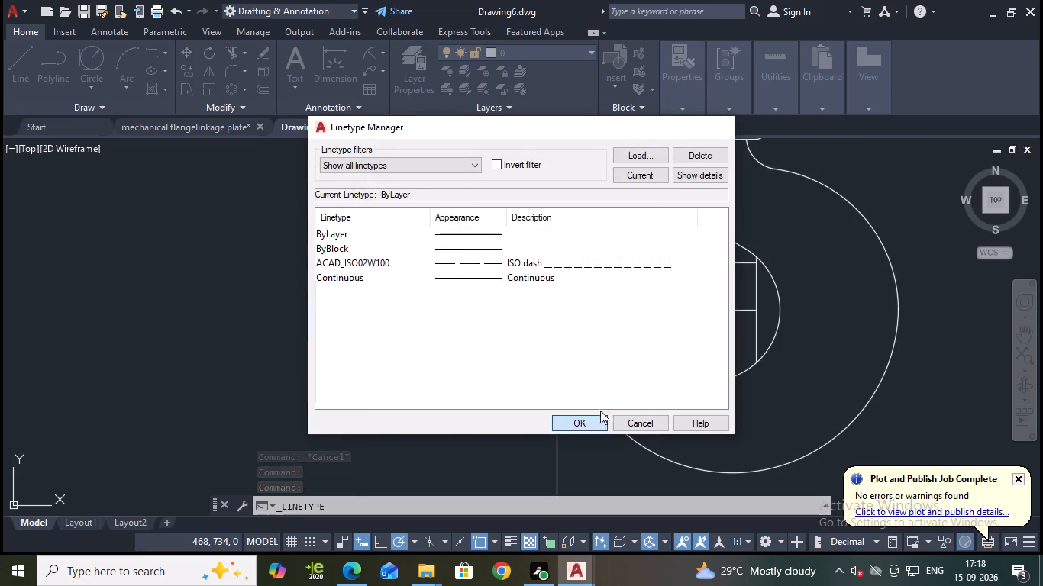
key(Escape)
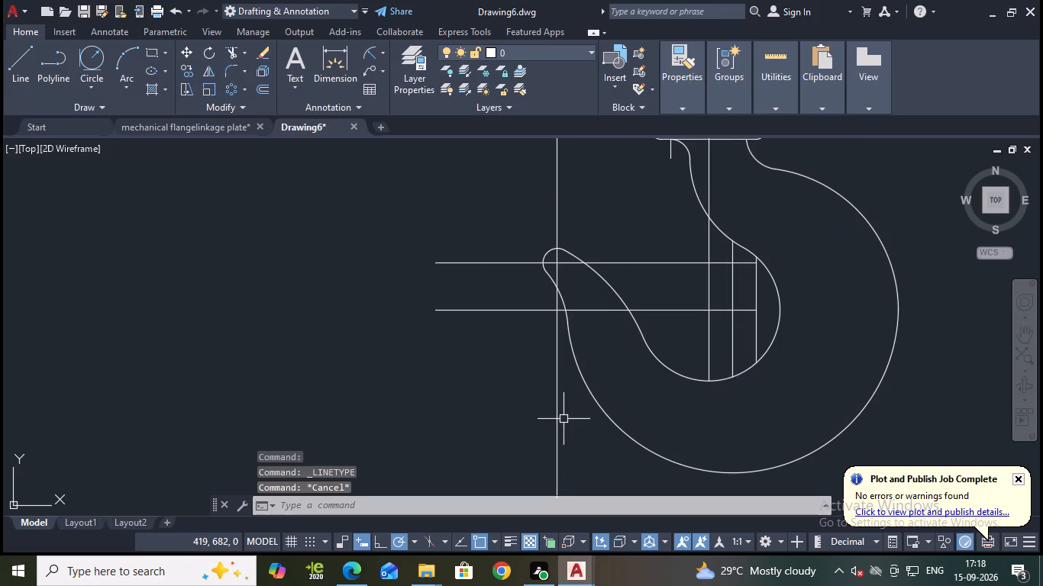
Trim the vertical construction line through the hook tip below the lower horizontal centre line.
text(tr)
key(Return)
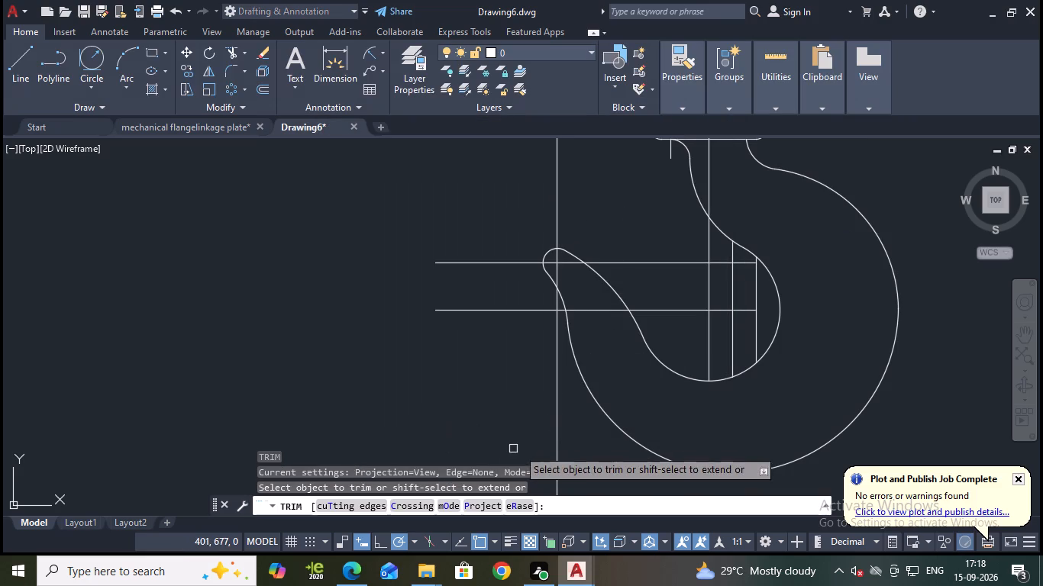
click(557, 439)
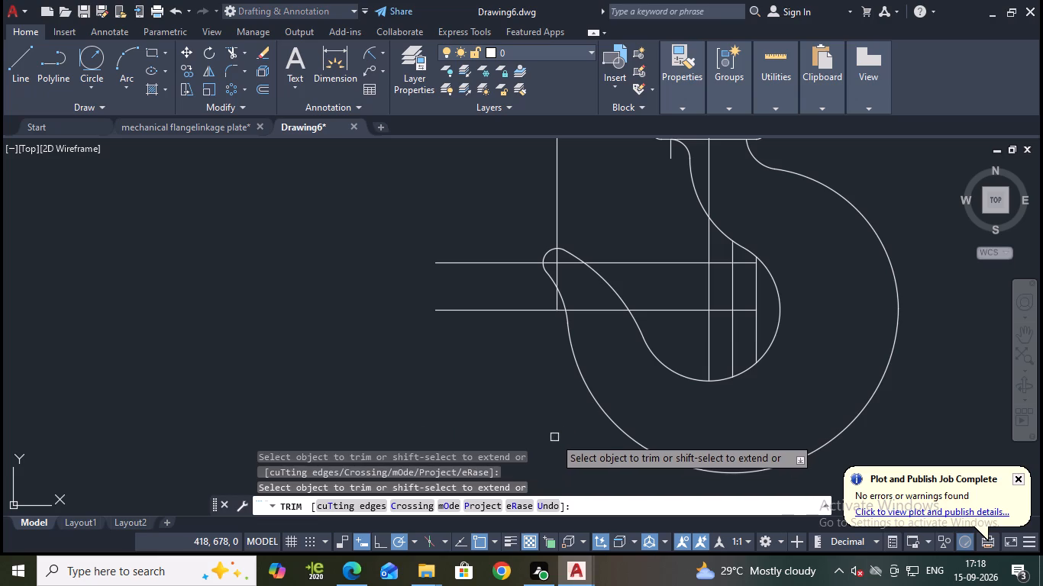
key(Escape)
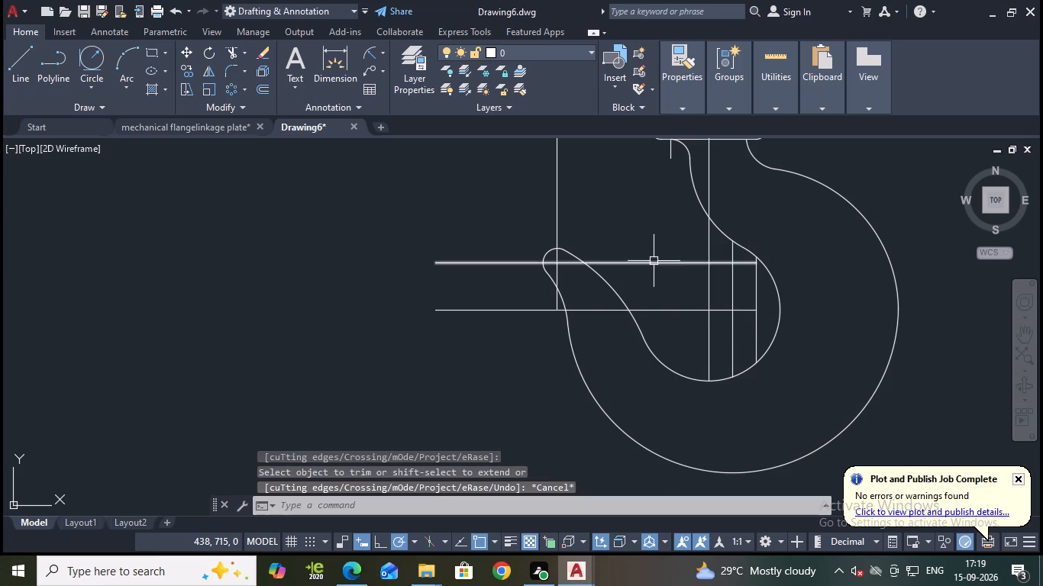
Apply the ACAD_ISO02W100 linetype to the two horizontal and four vertical construction lines through the hook body and tip.
click(652, 262)
click(680, 314)
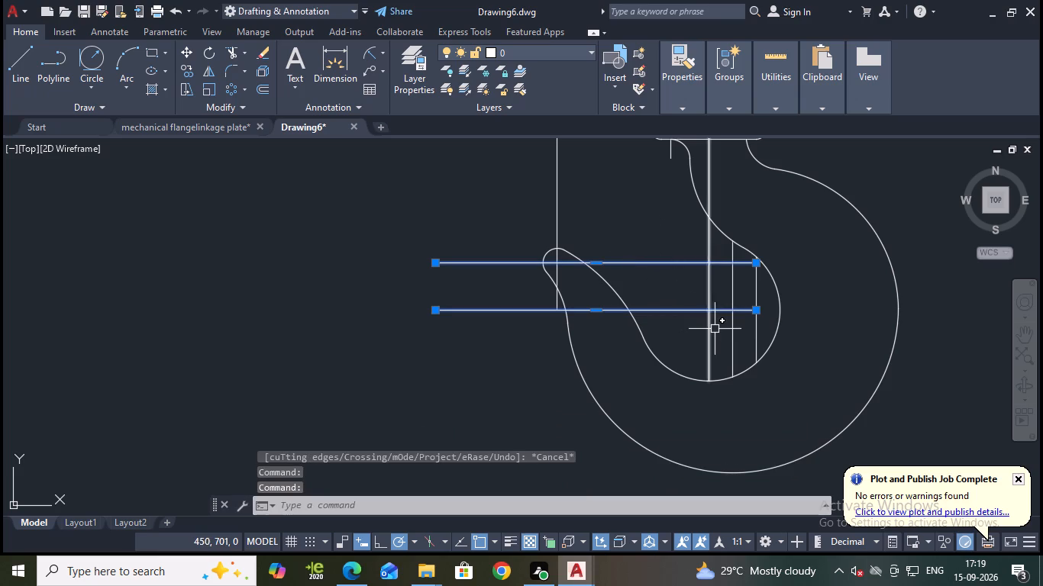
click(712, 332)
click(731, 335)
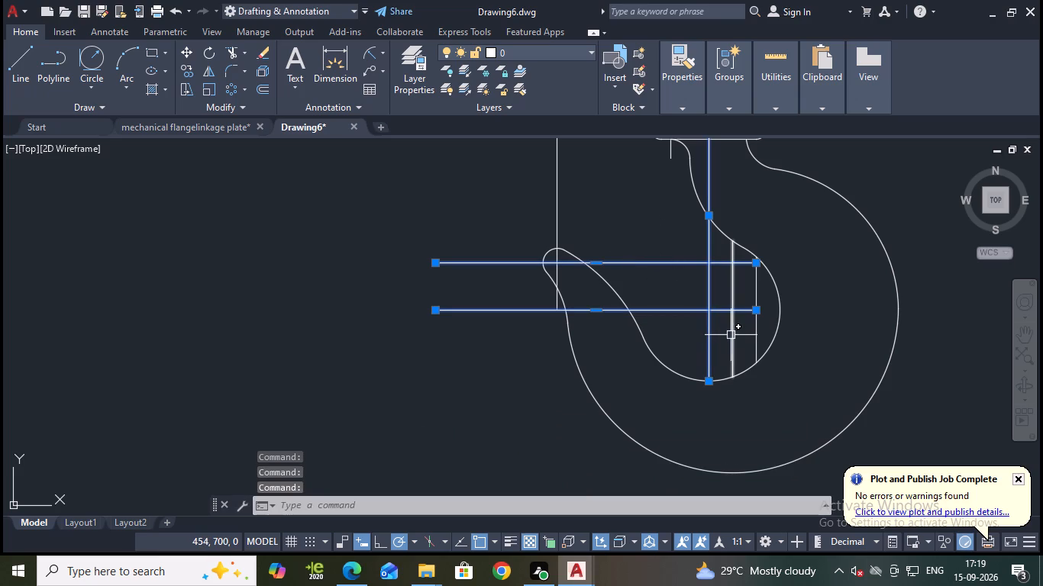
click(760, 330)
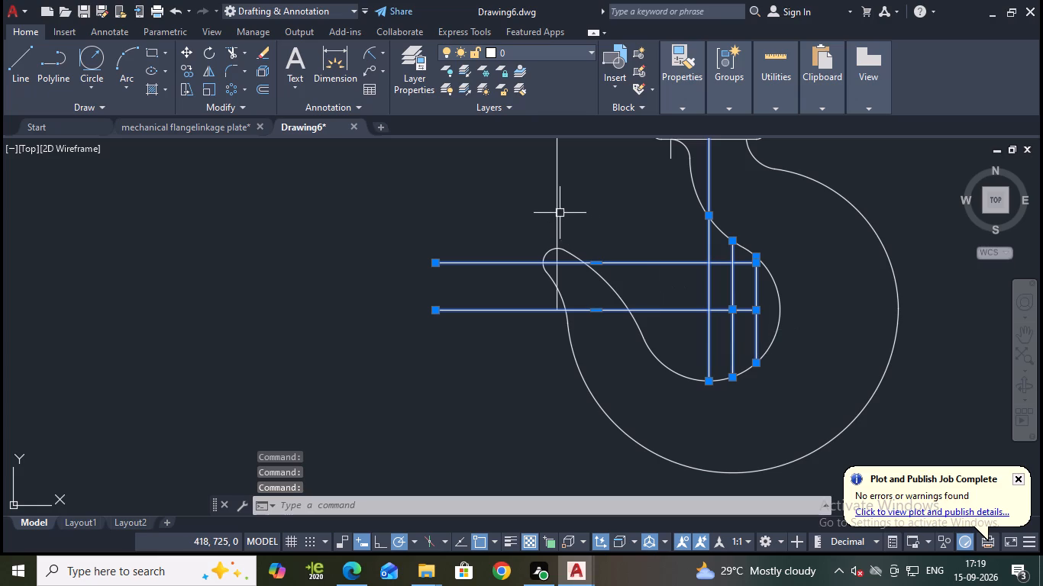
click(557, 211)
click(682, 101)
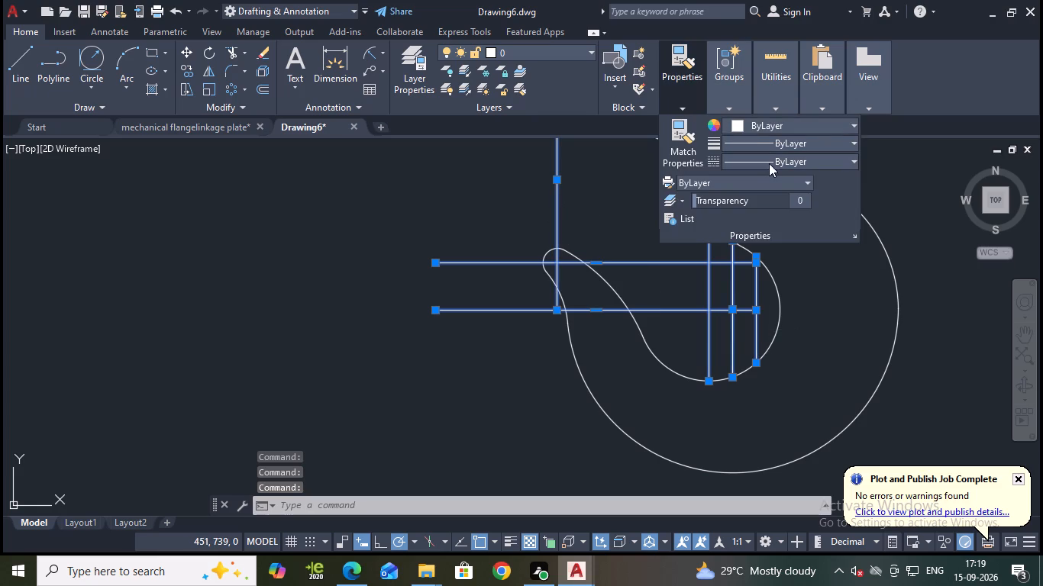
click(772, 164)
click(770, 214)
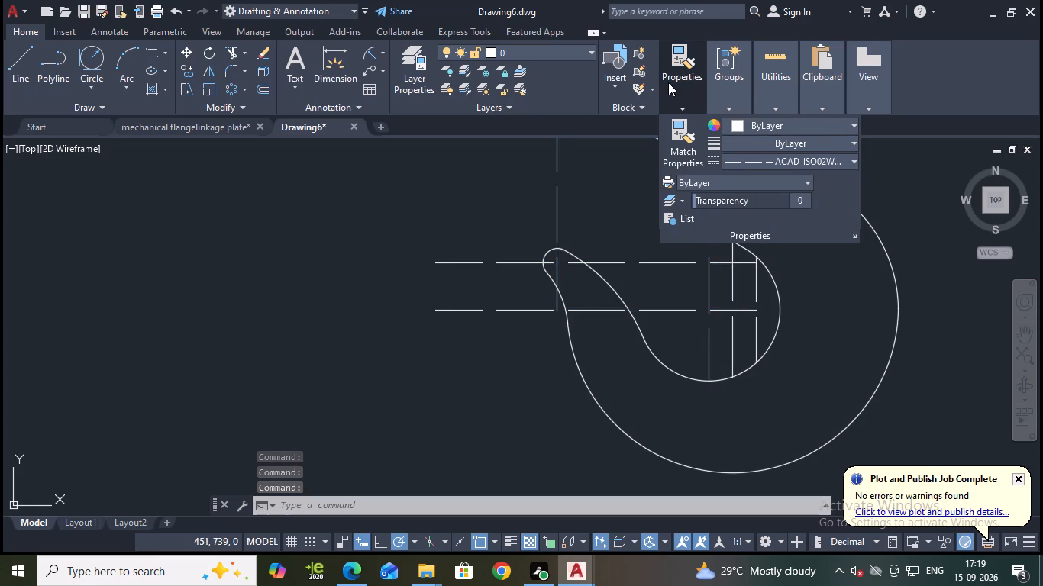
Colour the six selected construction lines orange-brown (205,105,40) and clear the selection.
click(730, 124)
click(767, 185)
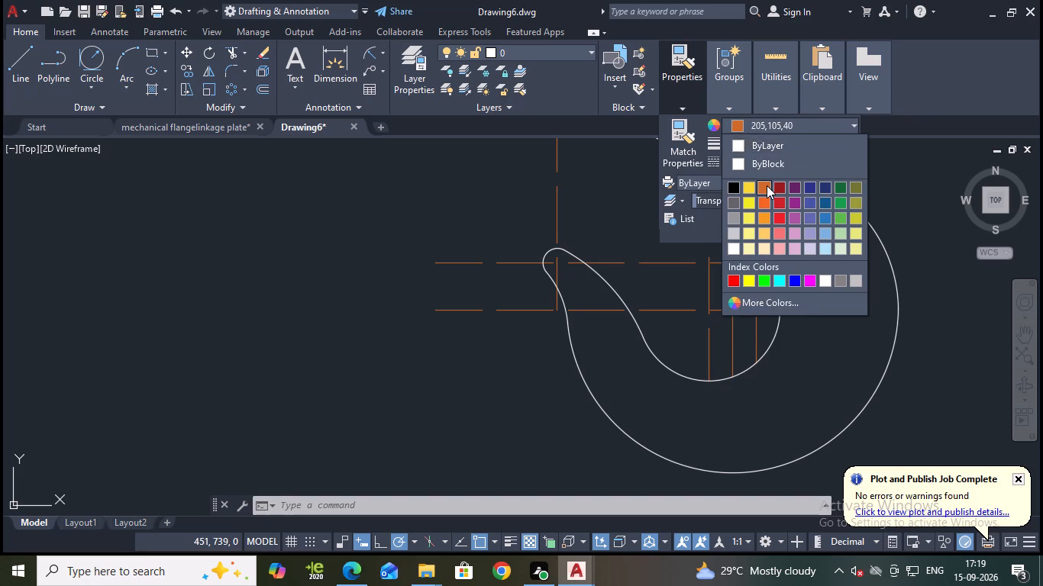
key(Escape)
key(Escape)
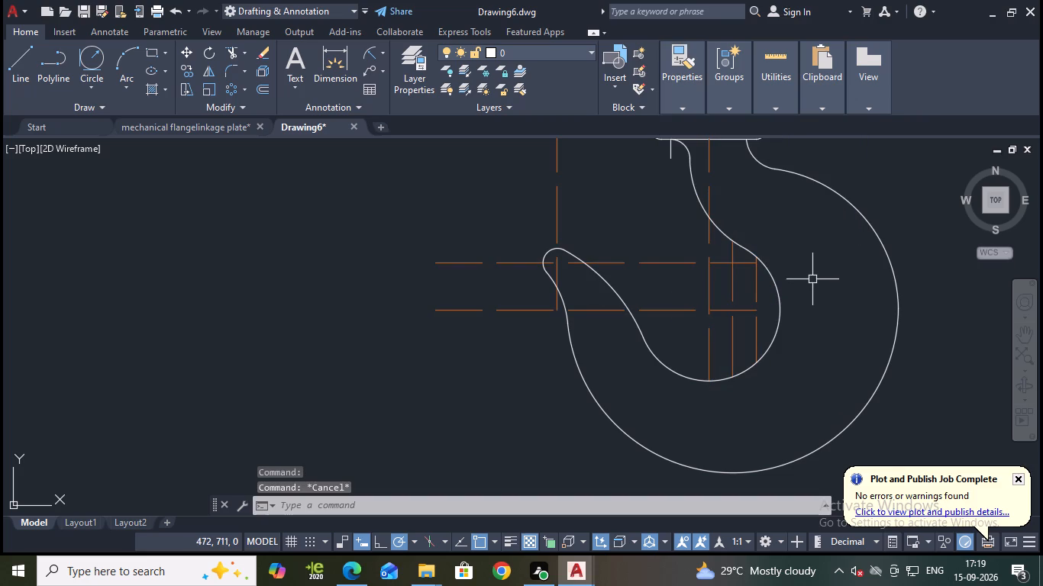
scroll(815, 270, down, 1)
middle_drag(811, 265, 637, 335)
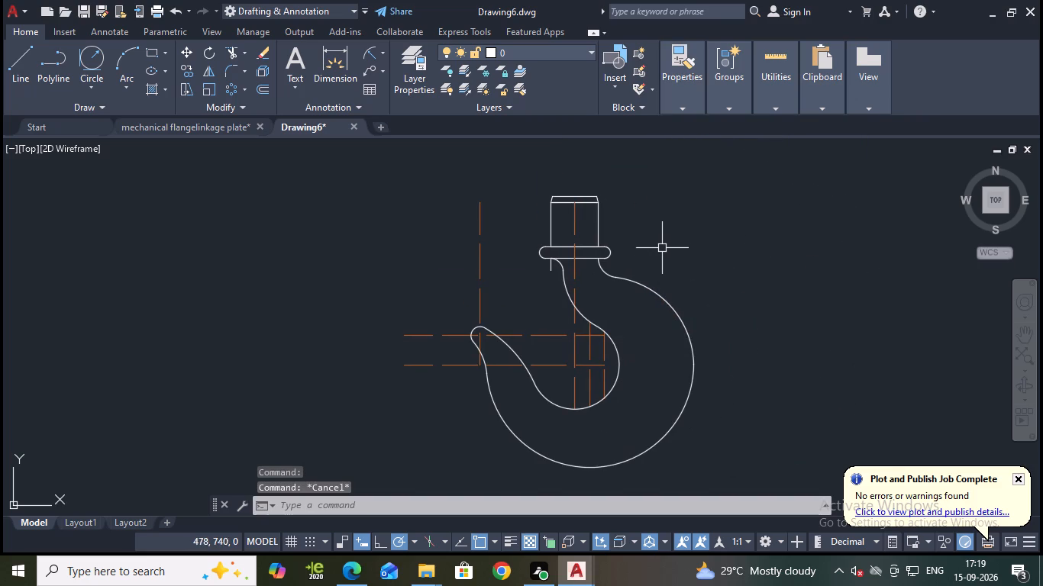
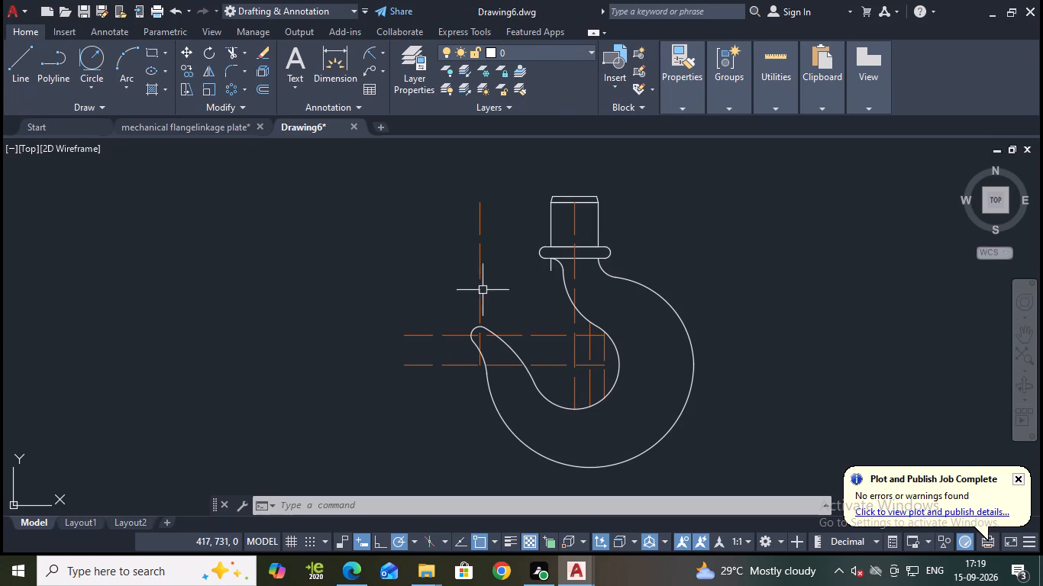
Add radius dimensions to the hook's upper-right outer arc and its large lower outer arc, placed outside the body.
scroll(670, 371, up, 1)
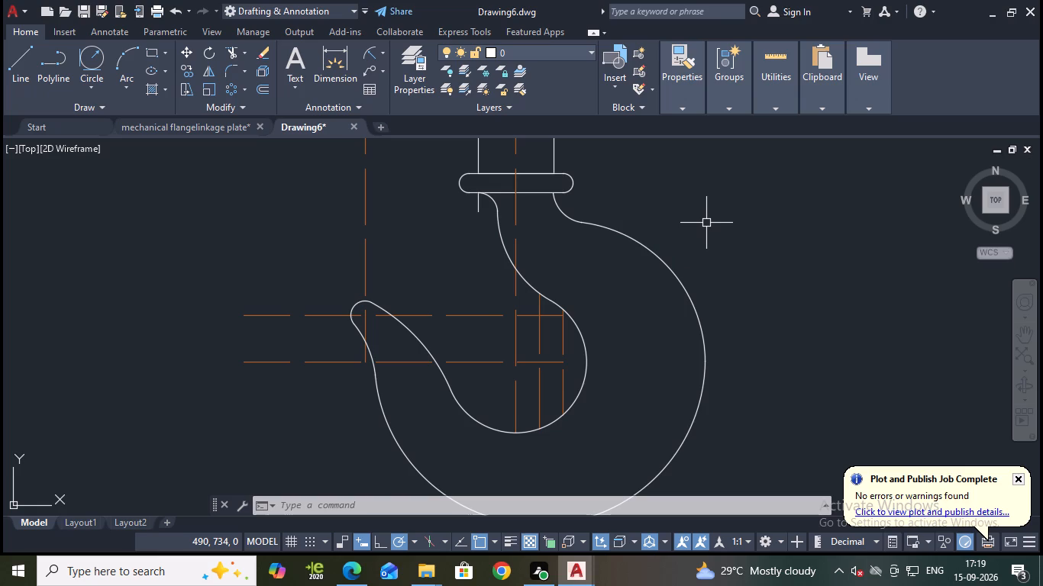
scroll(609, 305, down, 1)
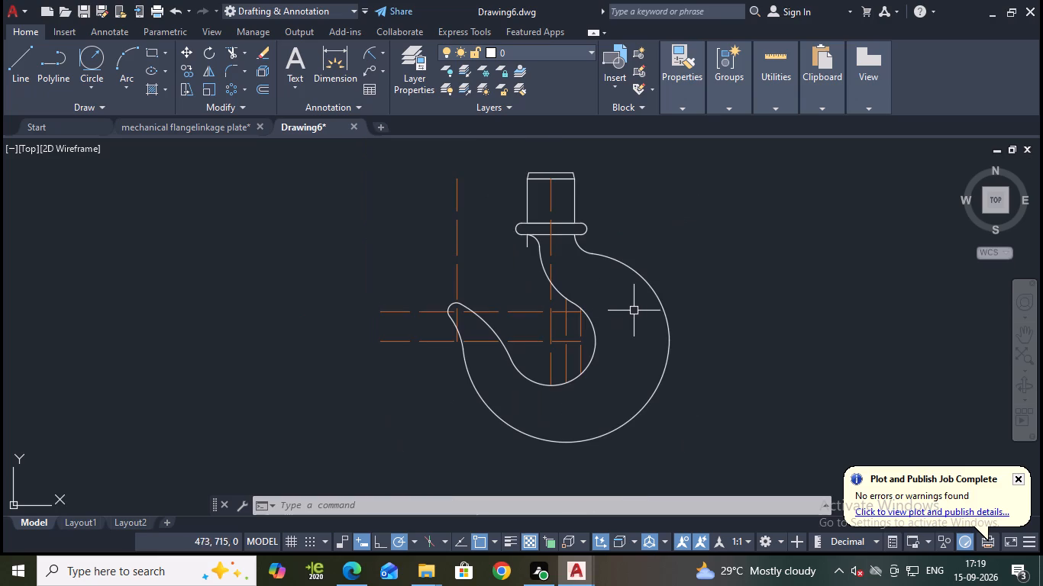
click(382, 51)
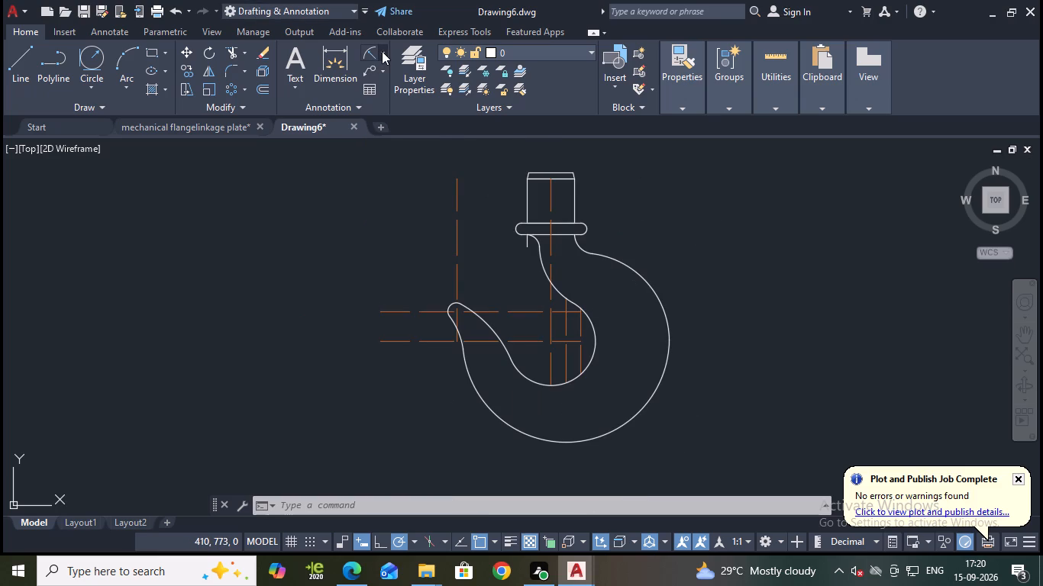
click(368, 47)
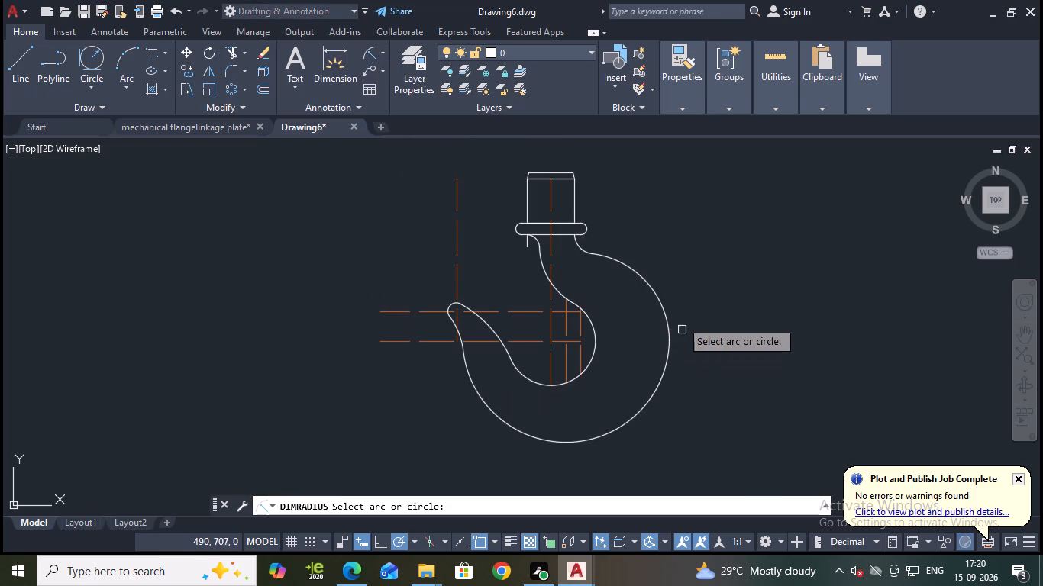
click(650, 279)
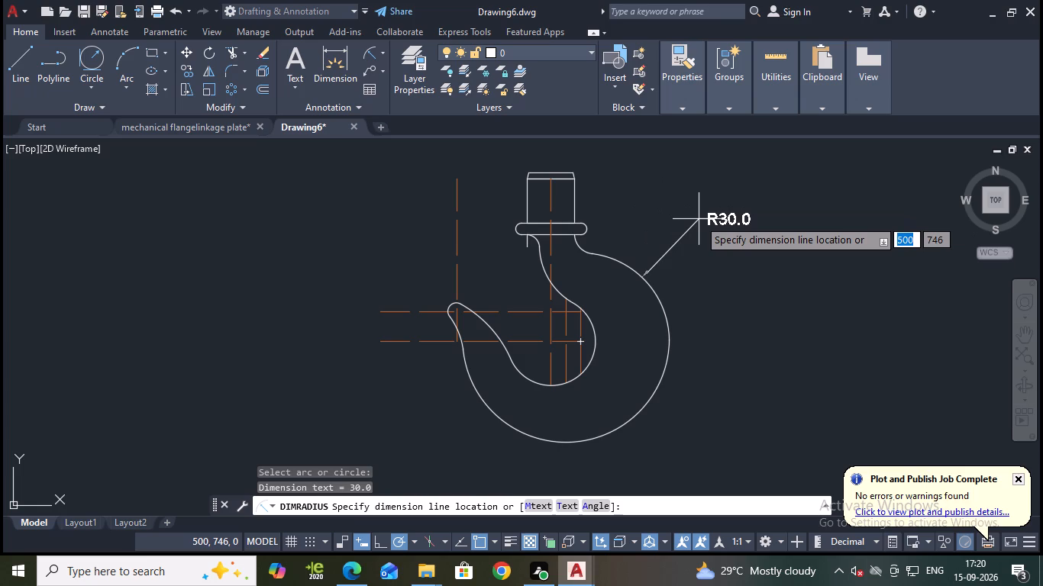
click(676, 258)
key(space)
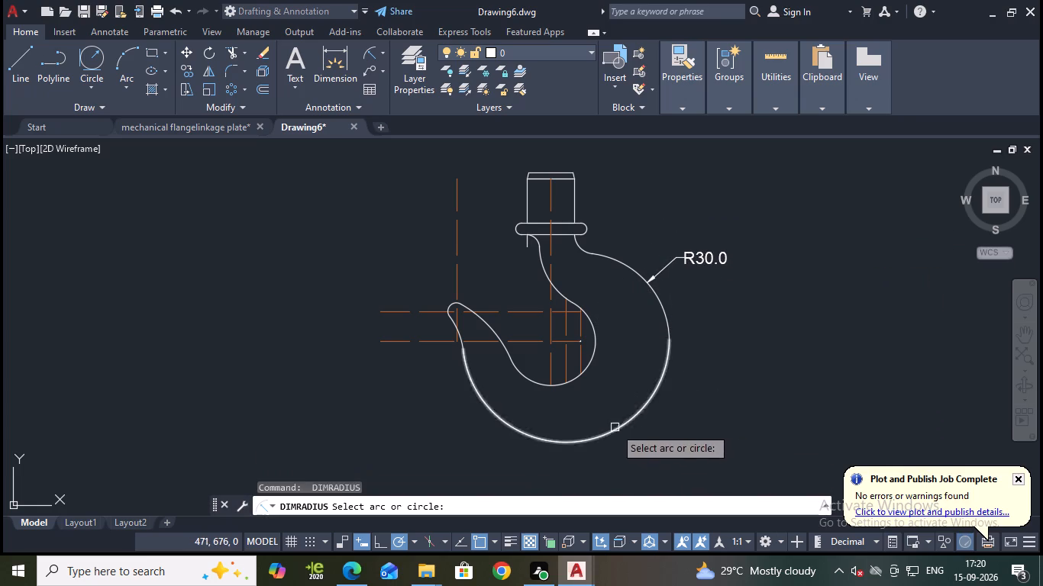
click(615, 427)
click(656, 420)
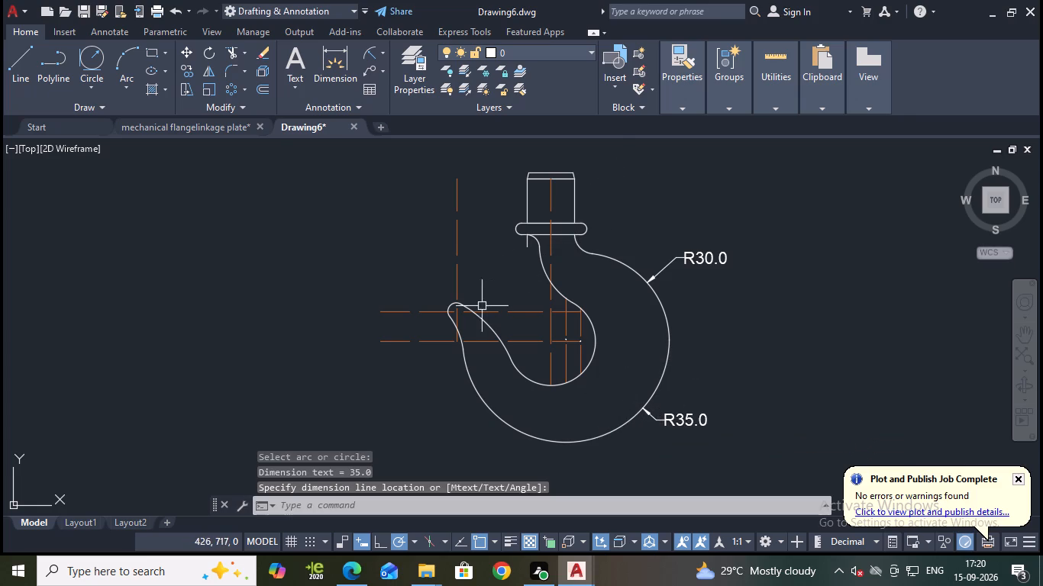
Add a radius dimension to the small neck fillet below the left side of the collar.
scroll(511, 290, up, 1)
key(space)
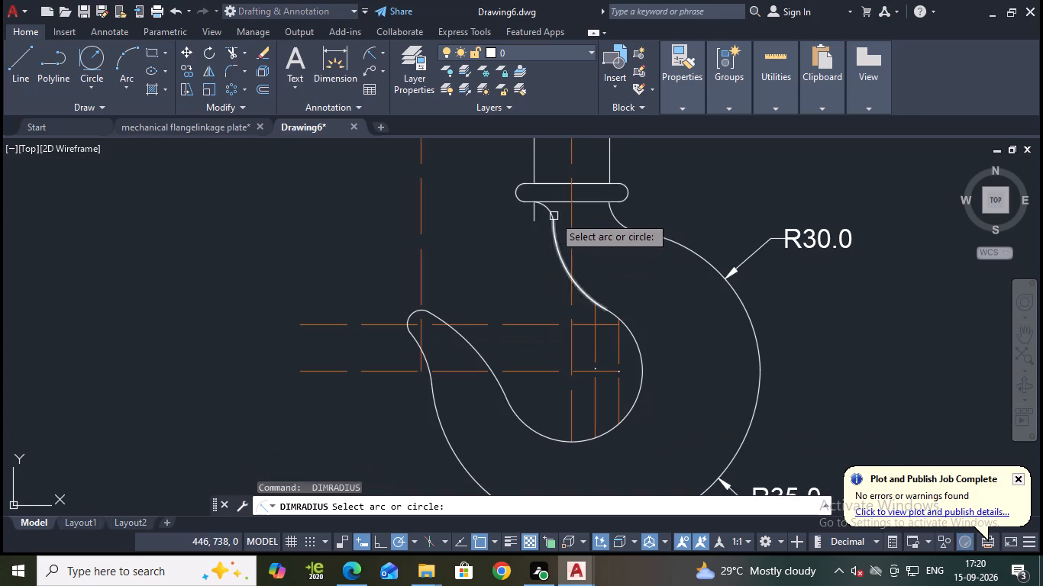
click(547, 213)
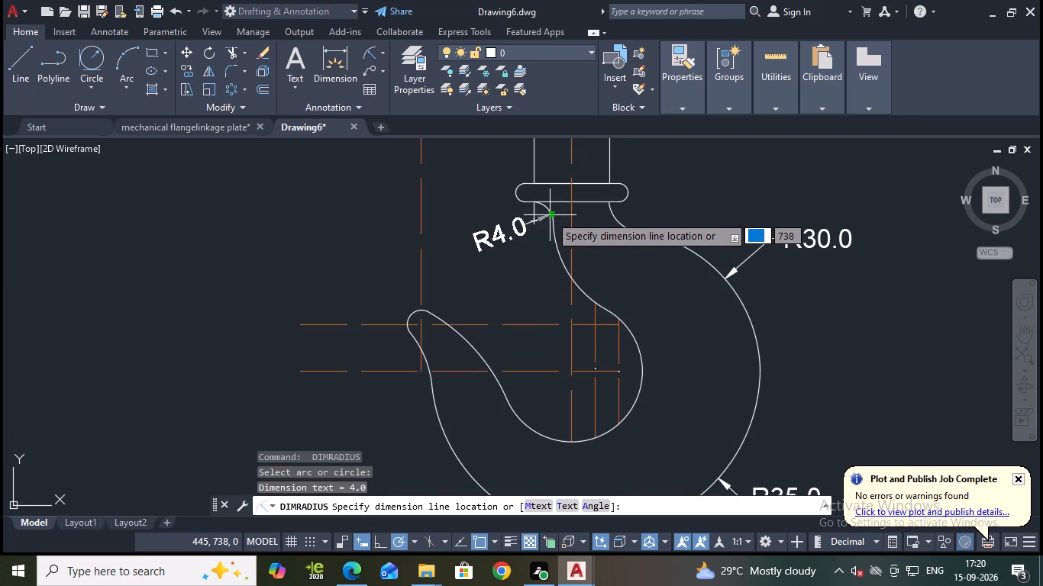
click(582, 247)
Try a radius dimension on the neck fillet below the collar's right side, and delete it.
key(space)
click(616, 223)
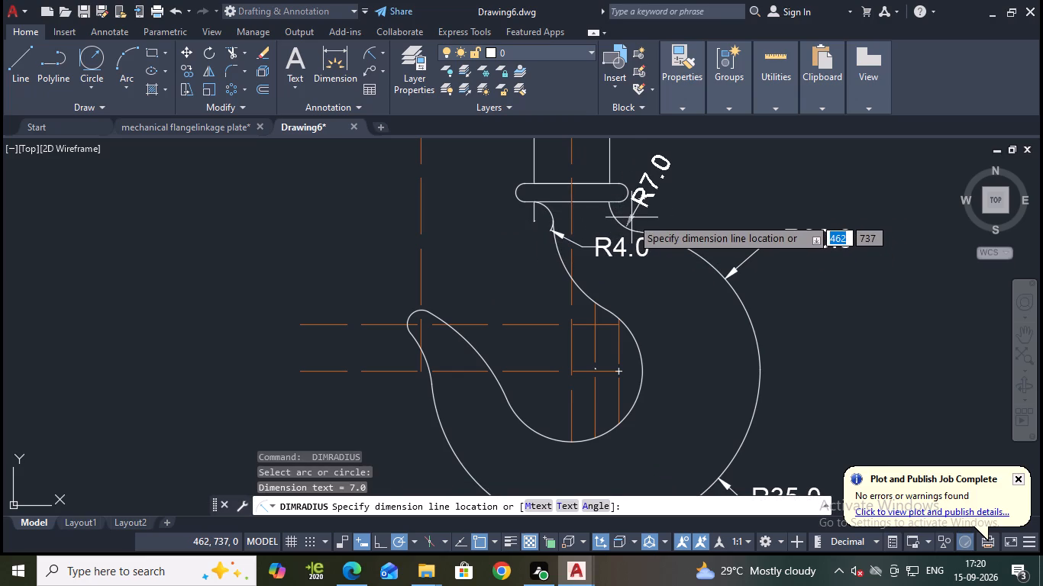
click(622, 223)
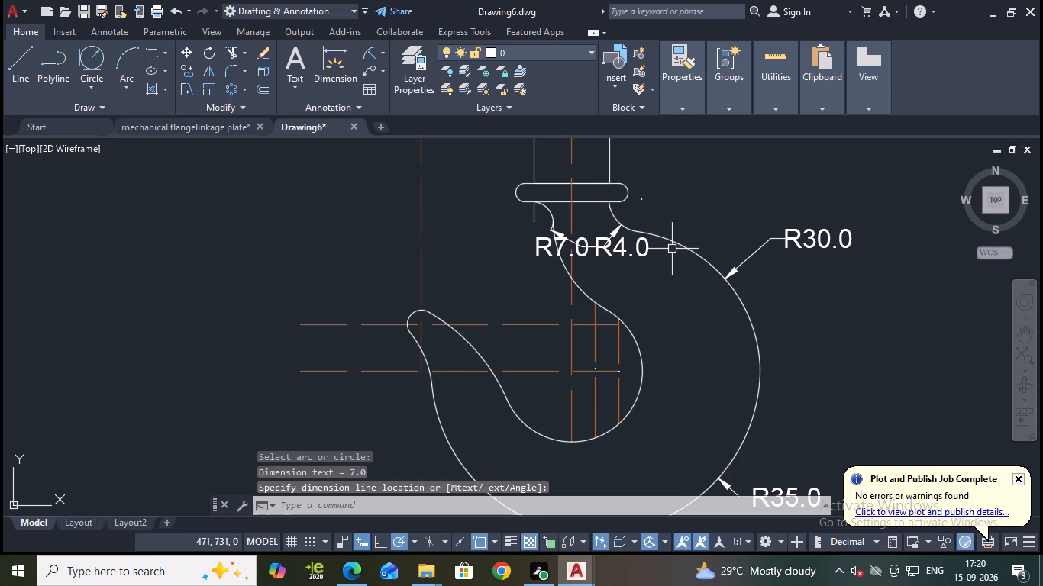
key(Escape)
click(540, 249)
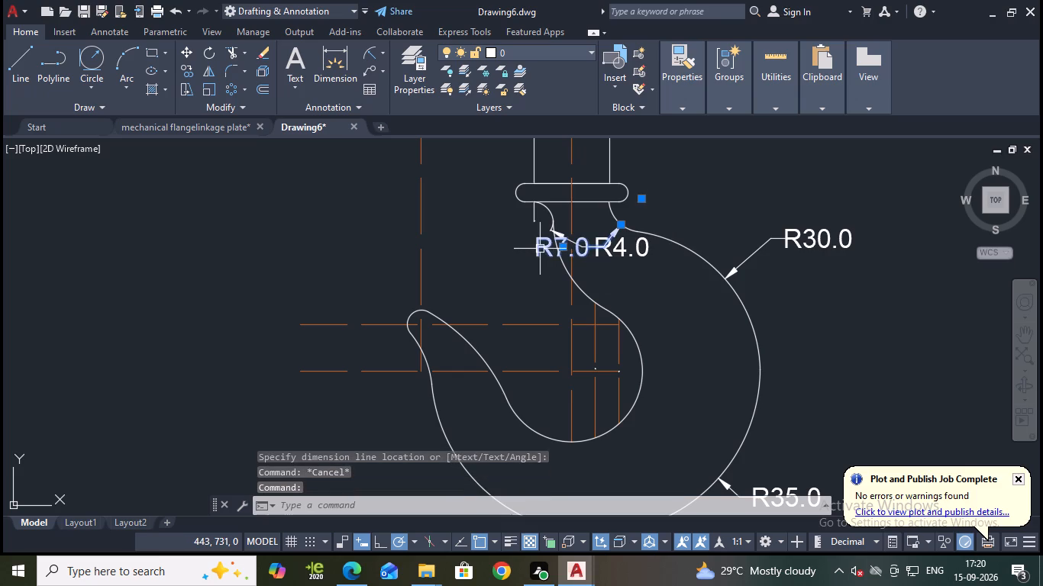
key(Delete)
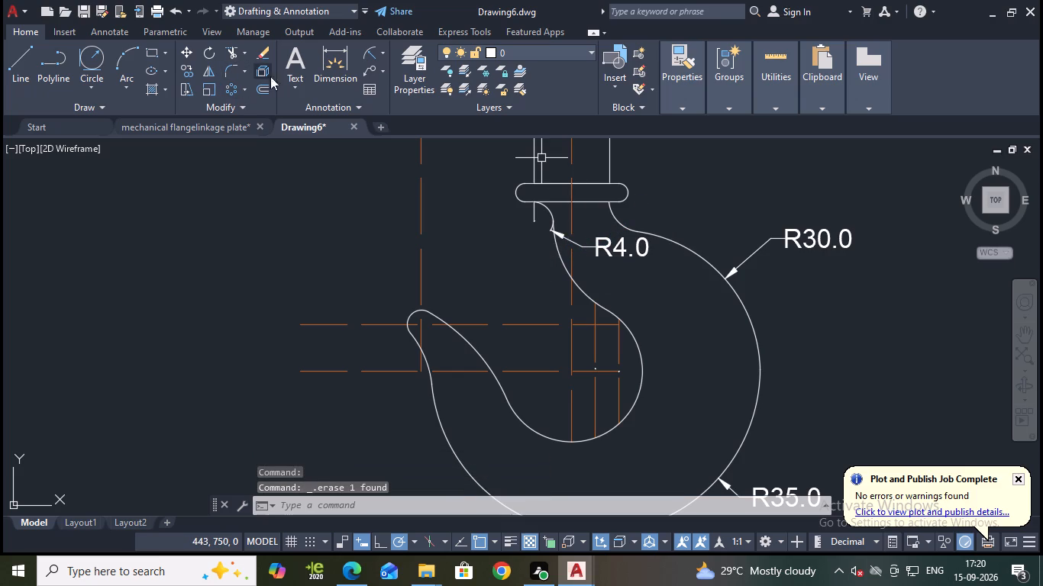
Add a radius dimension to the neck fillet below the collar's right side, with its text outside the hook beside the collar.
click(364, 50)
scroll(748, 230, up, 3)
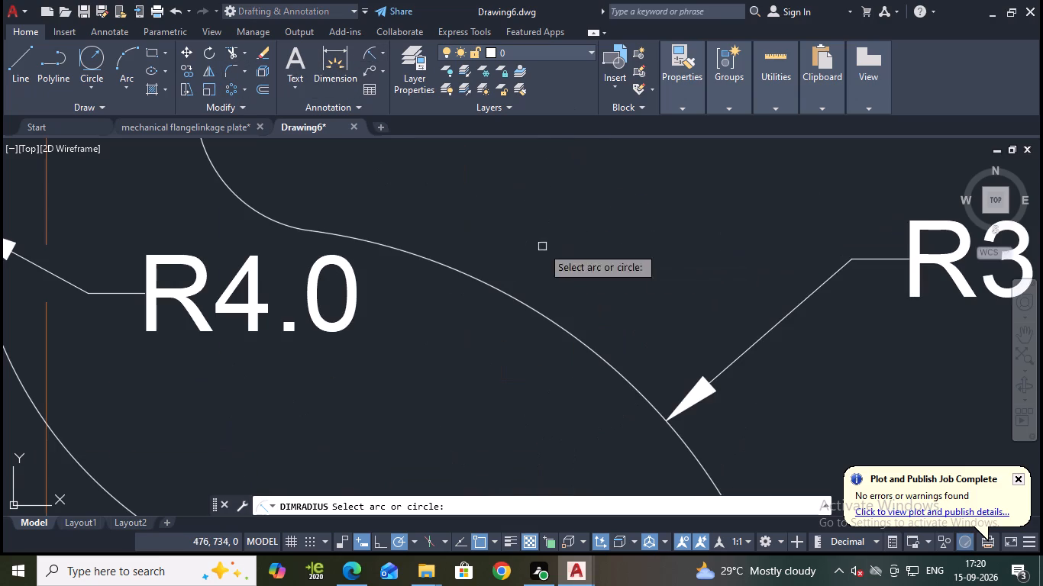
click(326, 230)
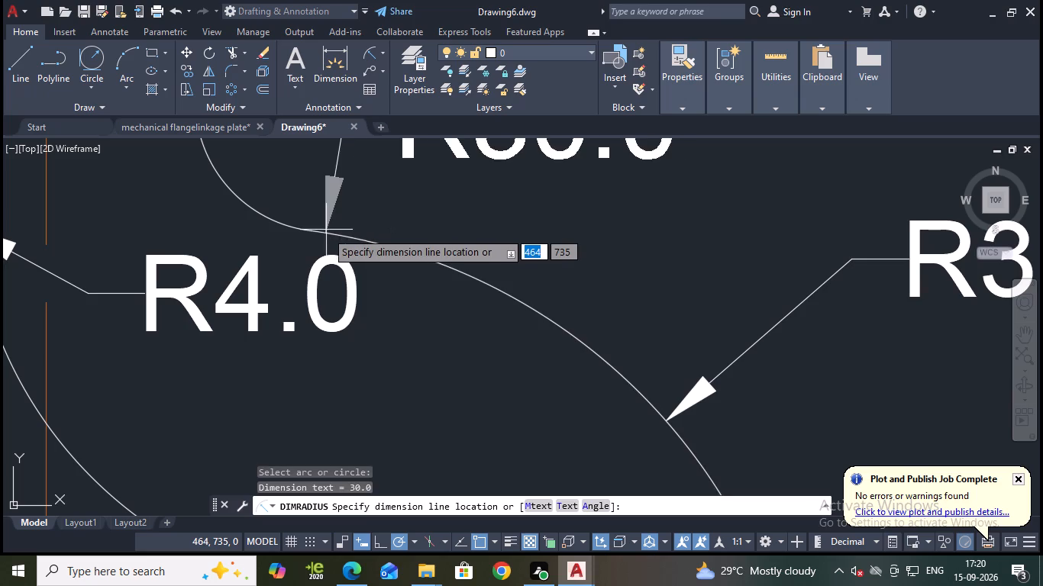
key(Escape)
key(space)
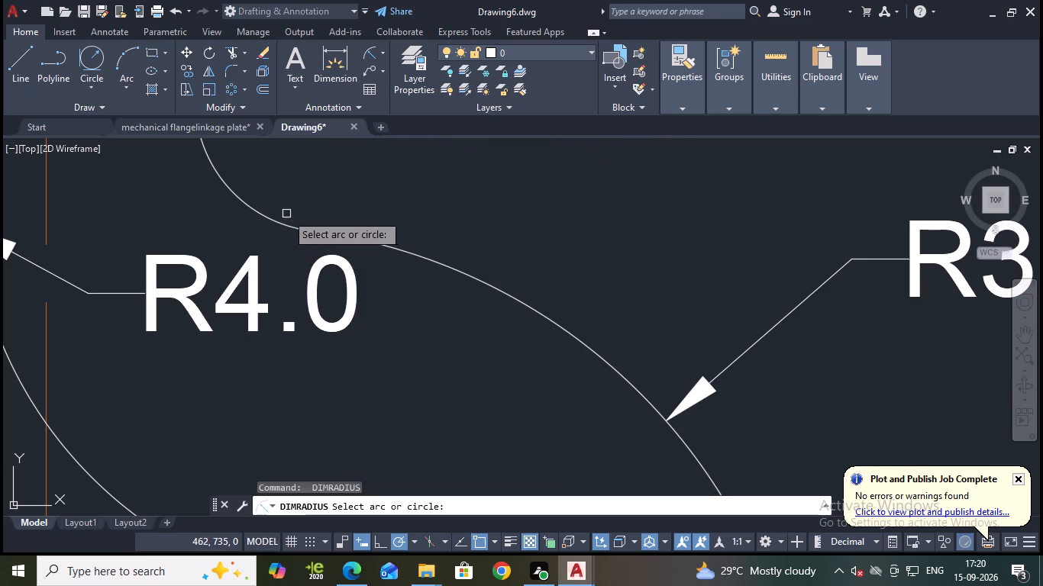
click(264, 214)
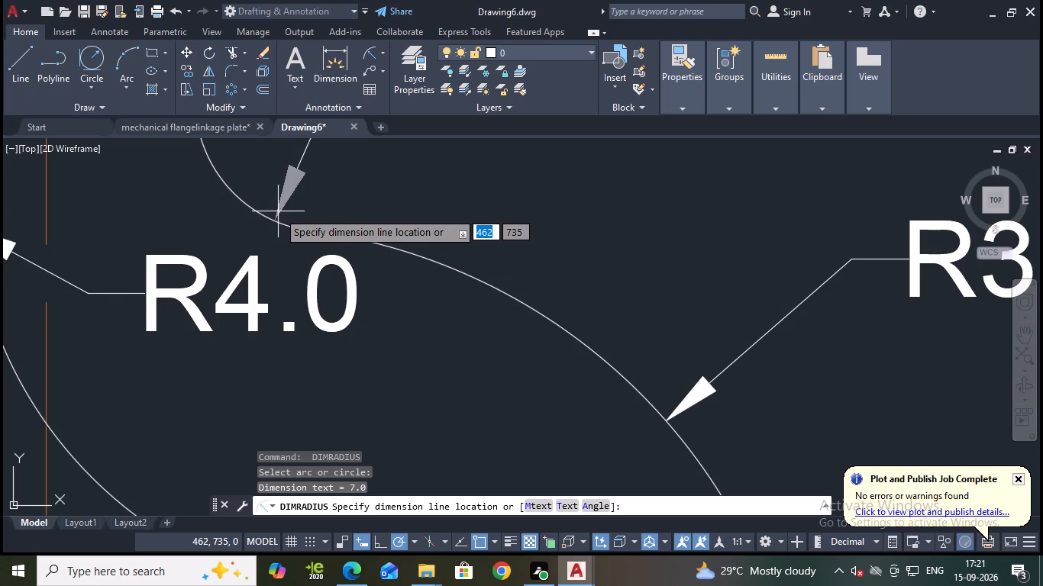
scroll(291, 217, down, 2)
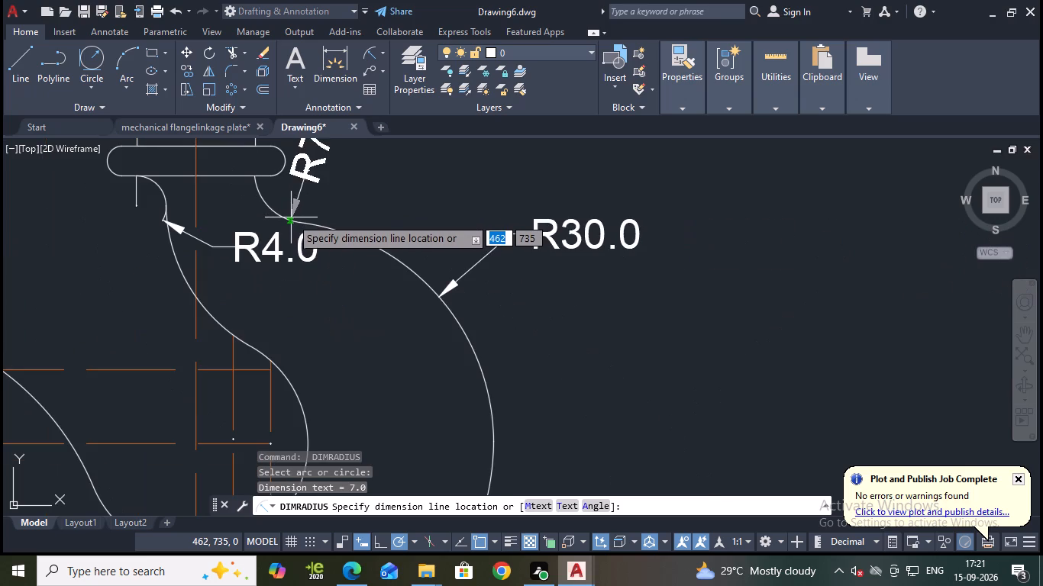
click(277, 205)
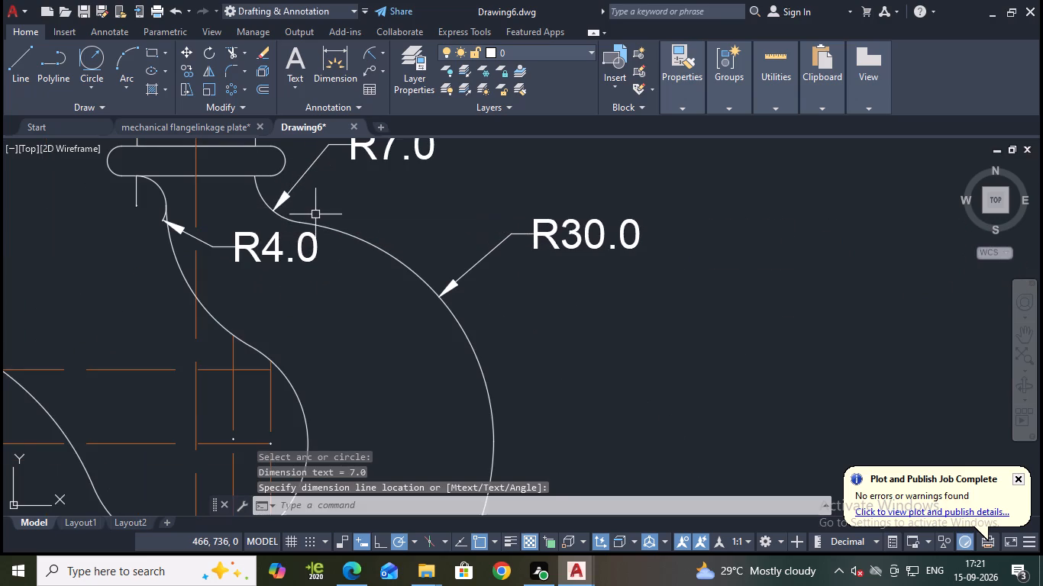
Add a vertical linear dimension for the shank's chamfer height, placed to the left of the shank.
scroll(321, 217, down, 1)
middle_drag(355, 220, 417, 239)
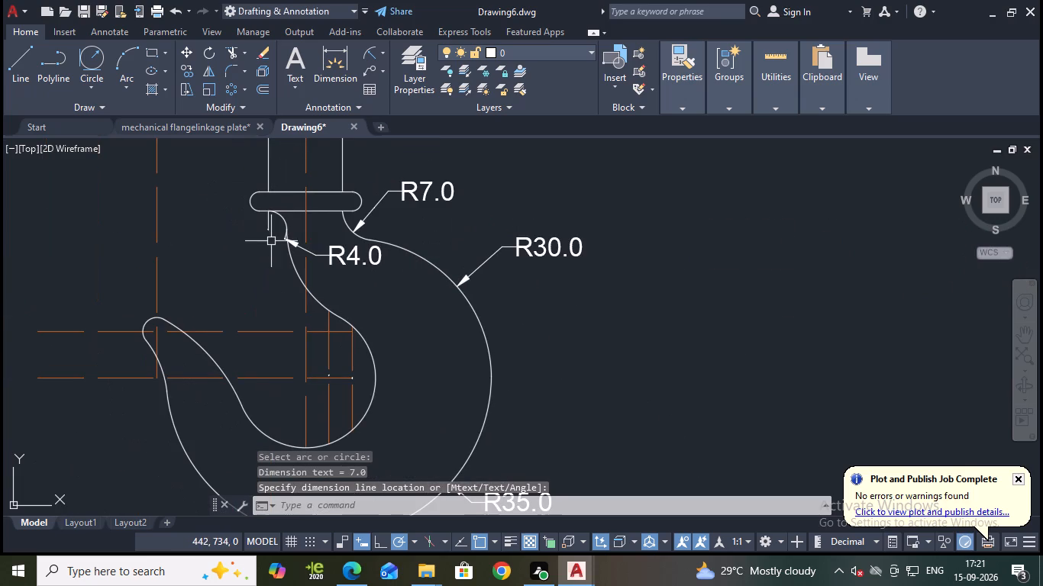
scroll(501, 326, down, 1)
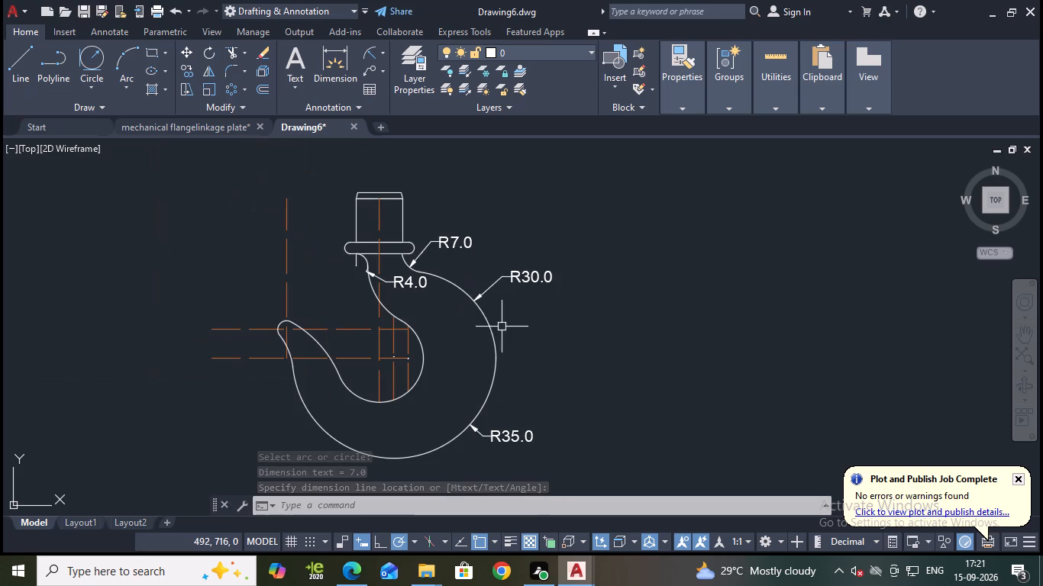
middle_drag(590, 378, 702, 325)
middle_drag(424, 220, 422, 236)
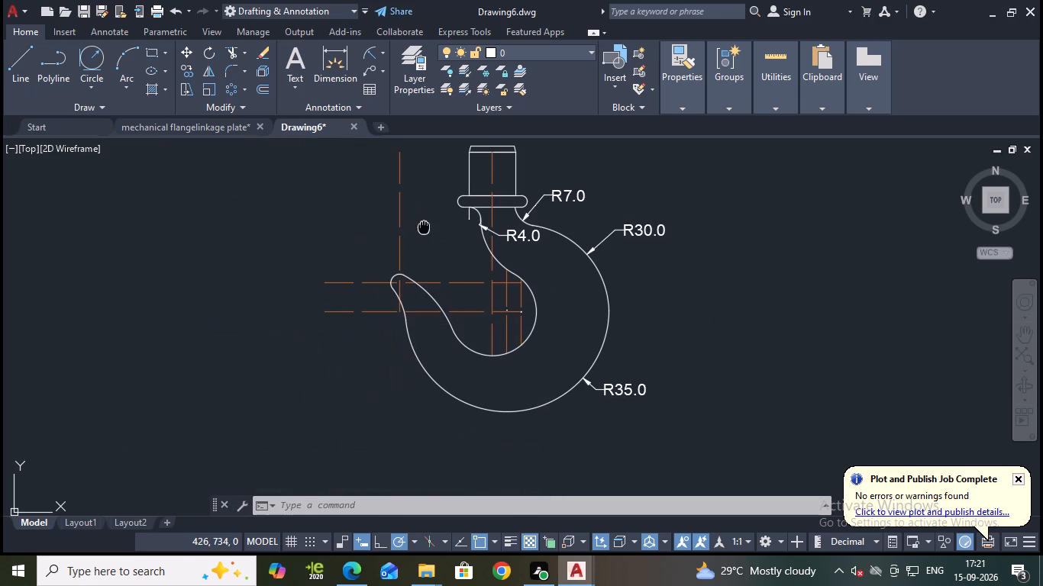
middle_drag(422, 236, 405, 288)
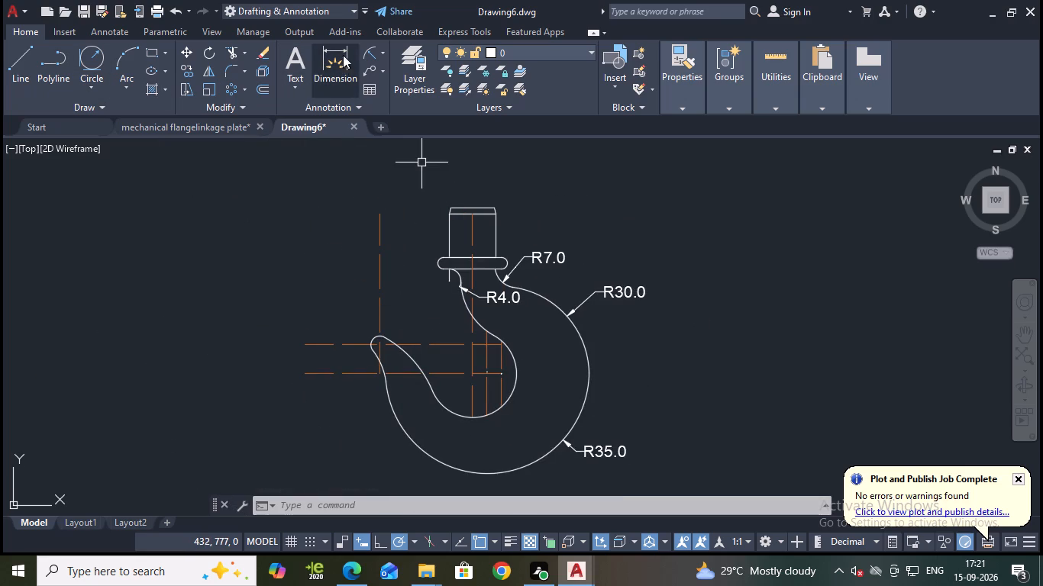
click(384, 47)
click(387, 77)
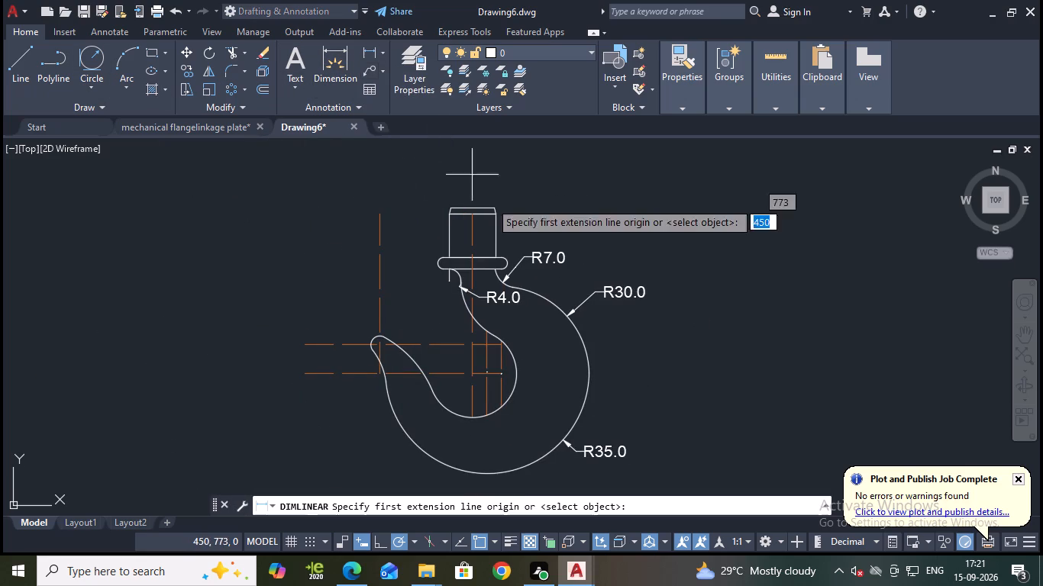
scroll(487, 227, up, 1)
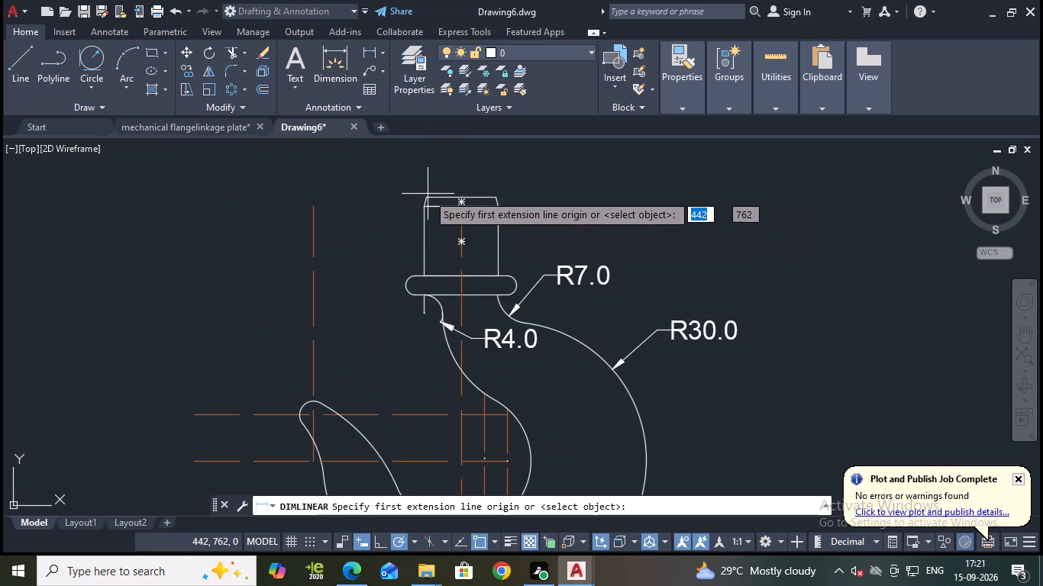
click(423, 197)
click(423, 208)
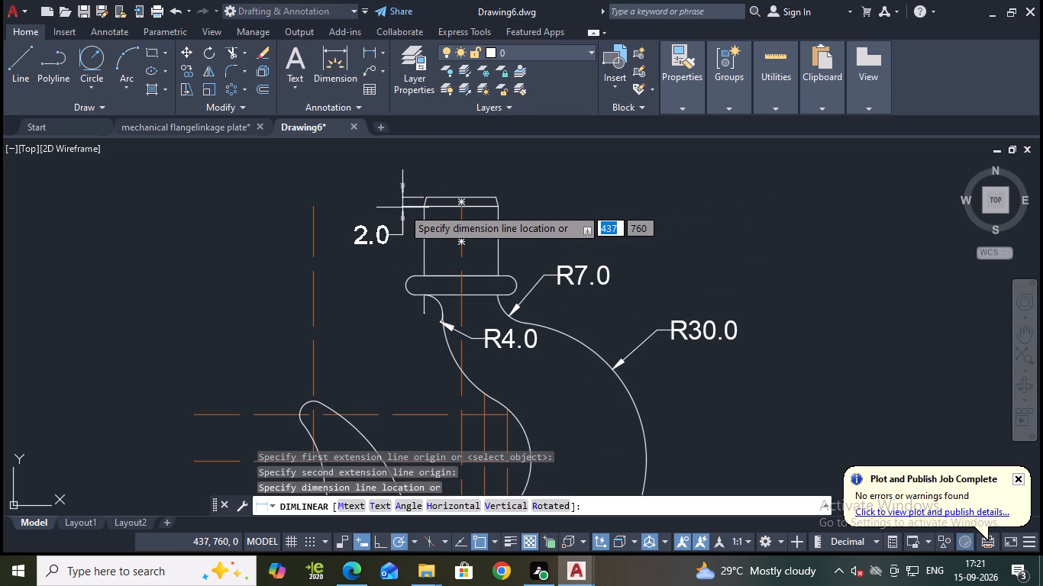
click(374, 212)
Add a vertical linear dimension from the collar's top edge to the chamfer line, placed to the right of the shank.
key(space)
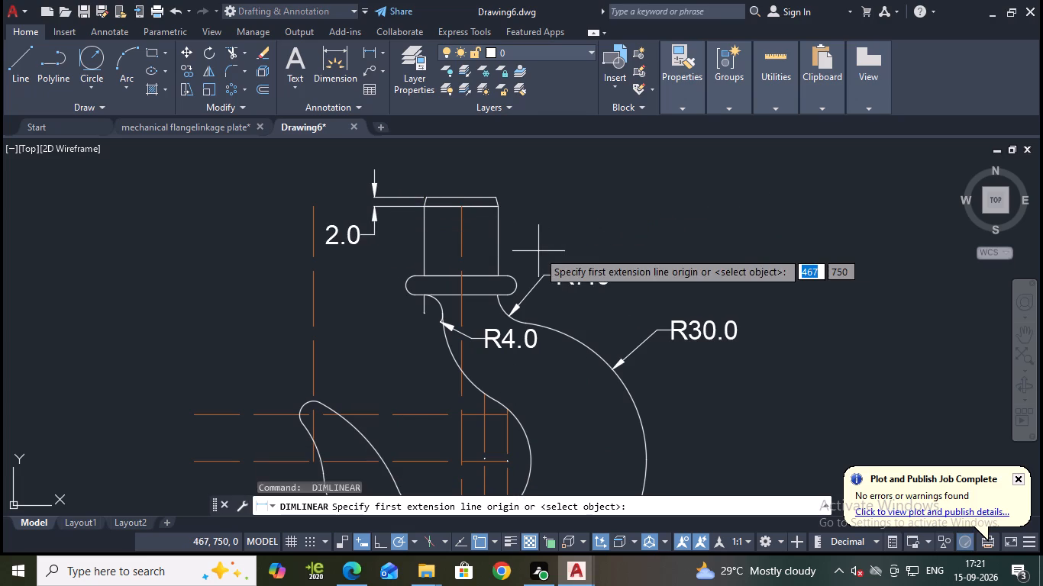
click(497, 275)
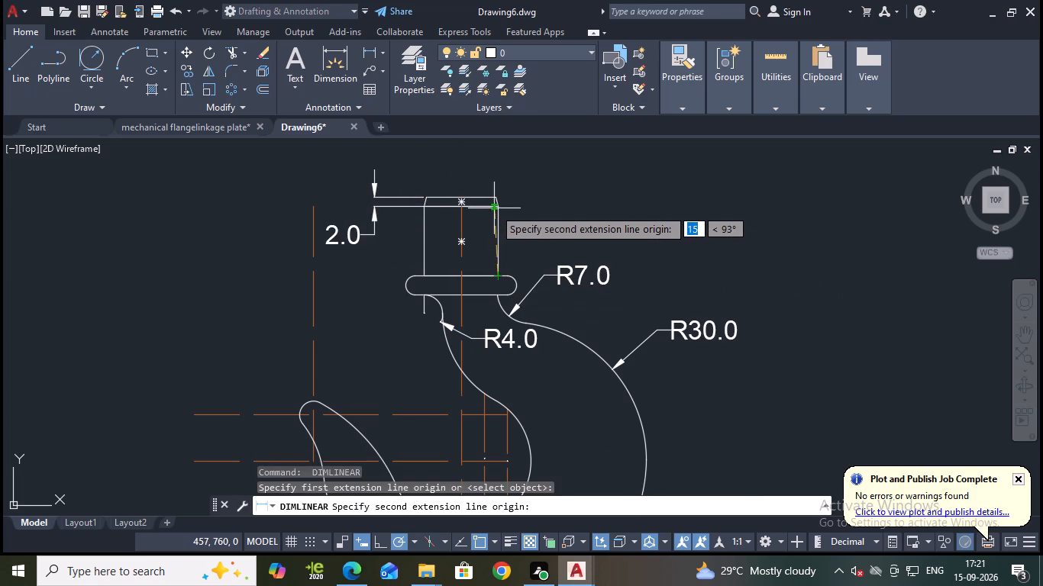
click(496, 208)
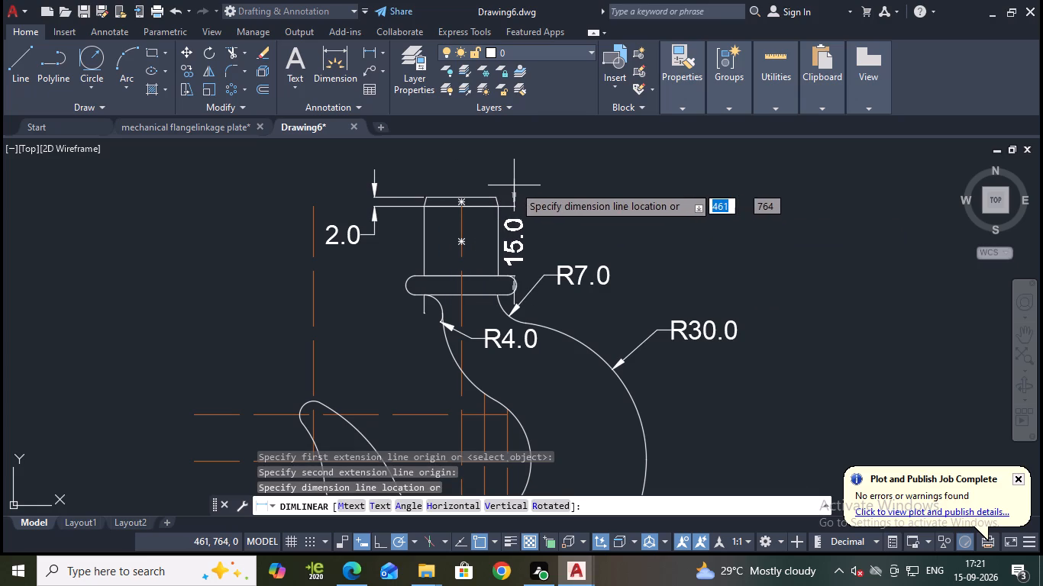
click(514, 185)
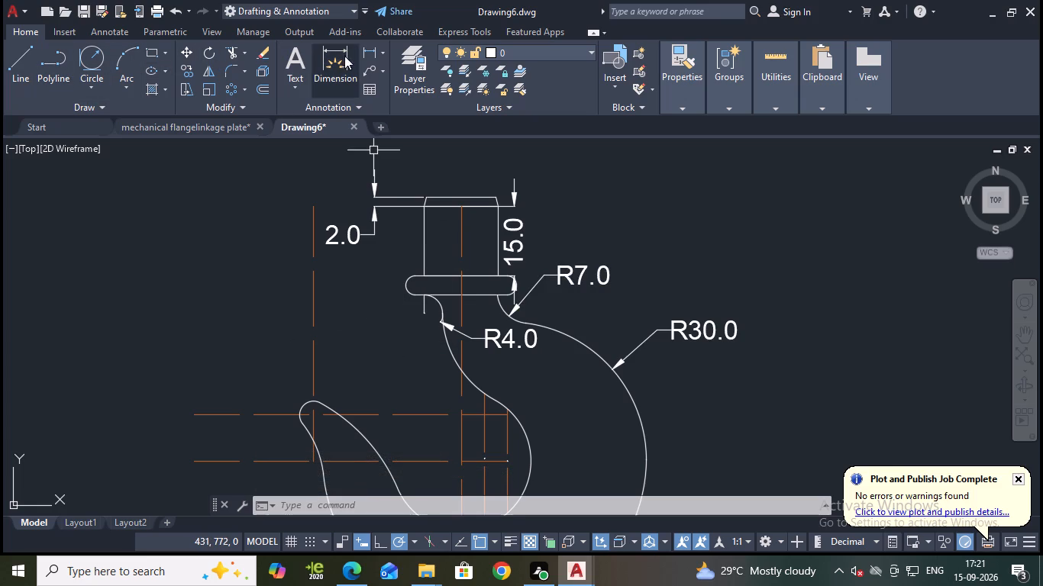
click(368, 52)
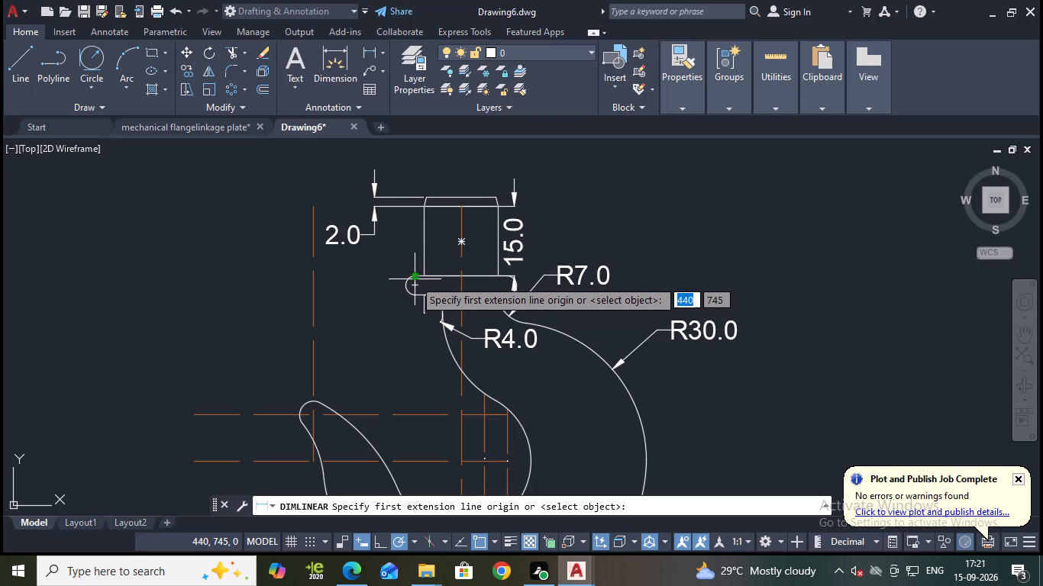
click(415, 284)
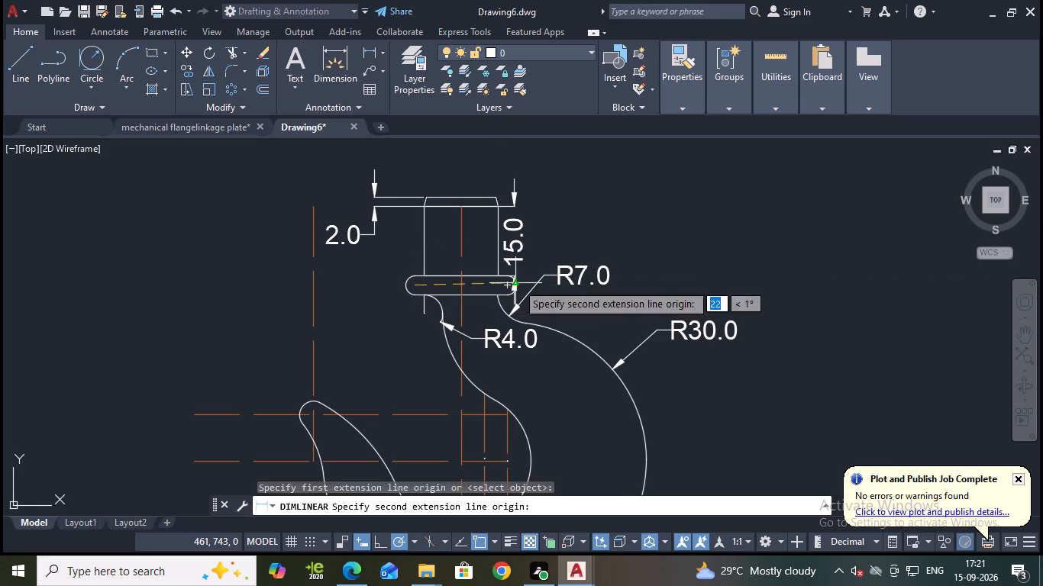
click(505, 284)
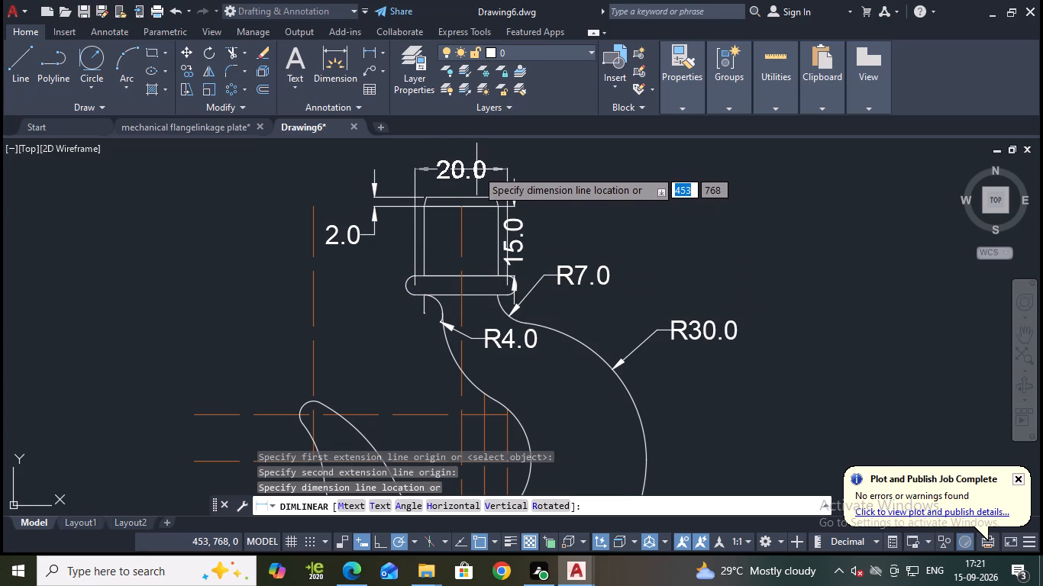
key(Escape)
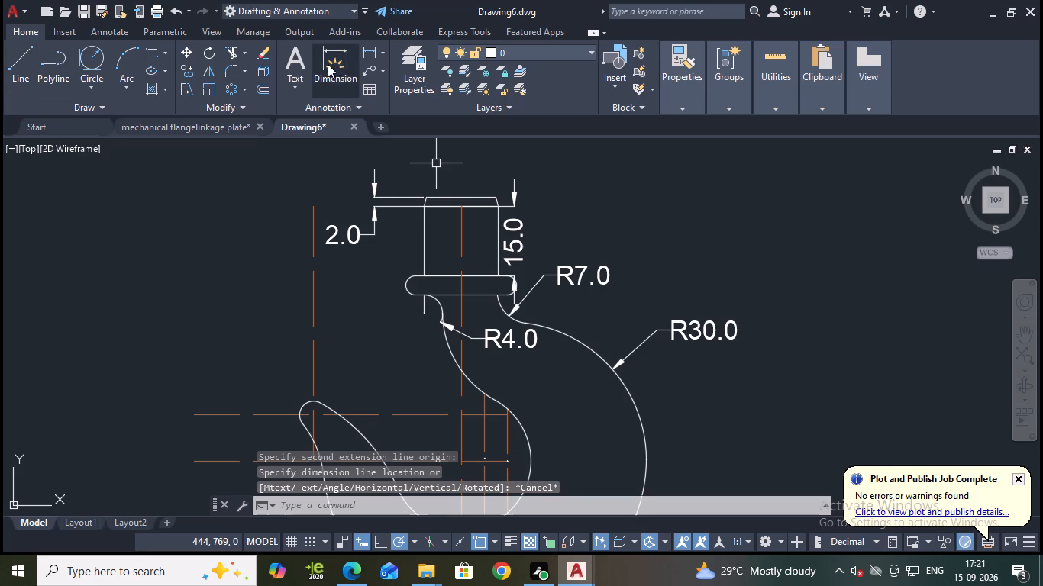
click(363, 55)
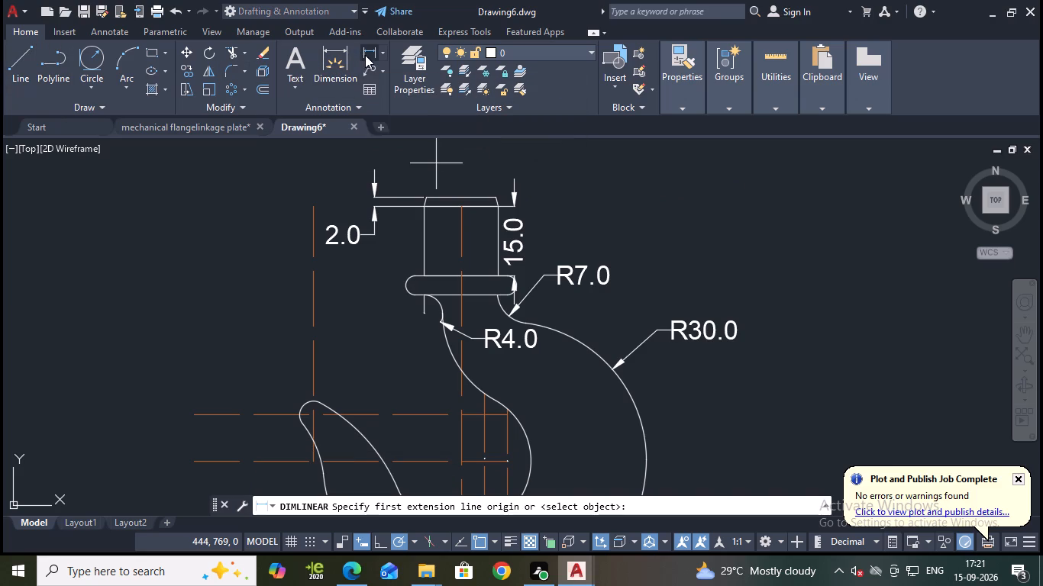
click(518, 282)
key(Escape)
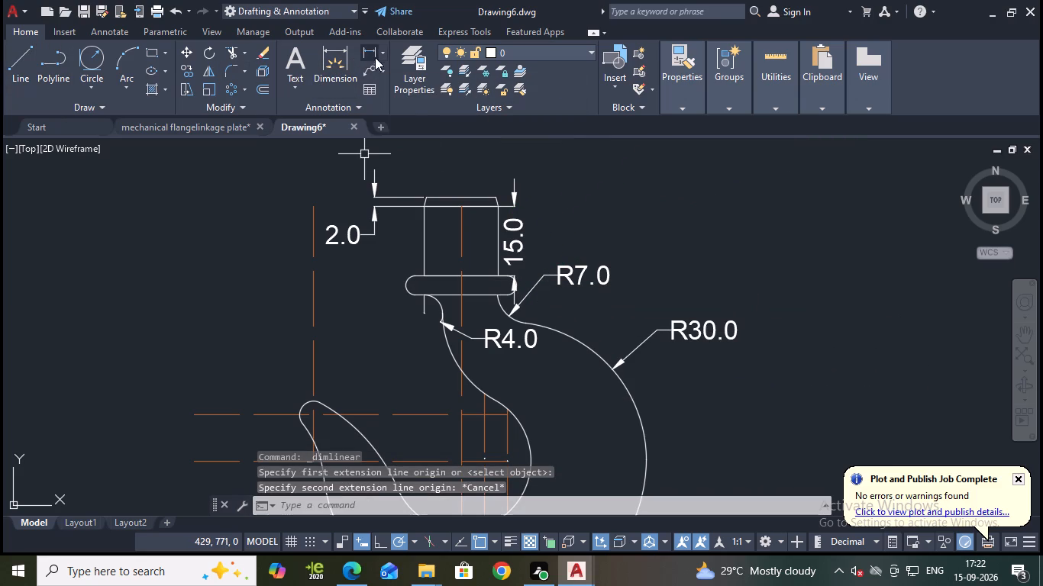
Add a horizontal linear dimension for the collar's overall width between its rounded ends, placed above the shank.
click(366, 49)
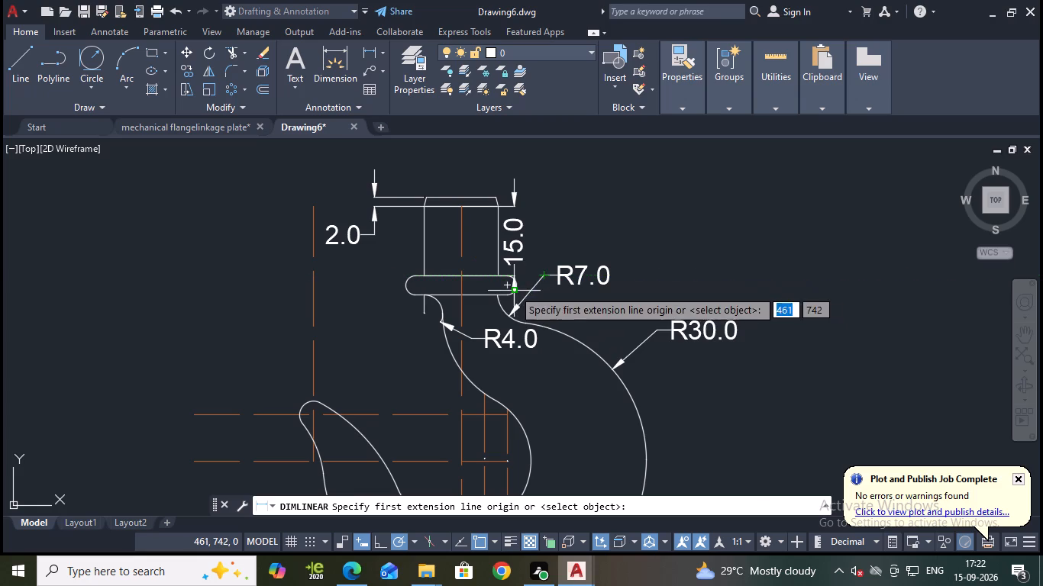
click(404, 283)
scroll(515, 288, up, 4)
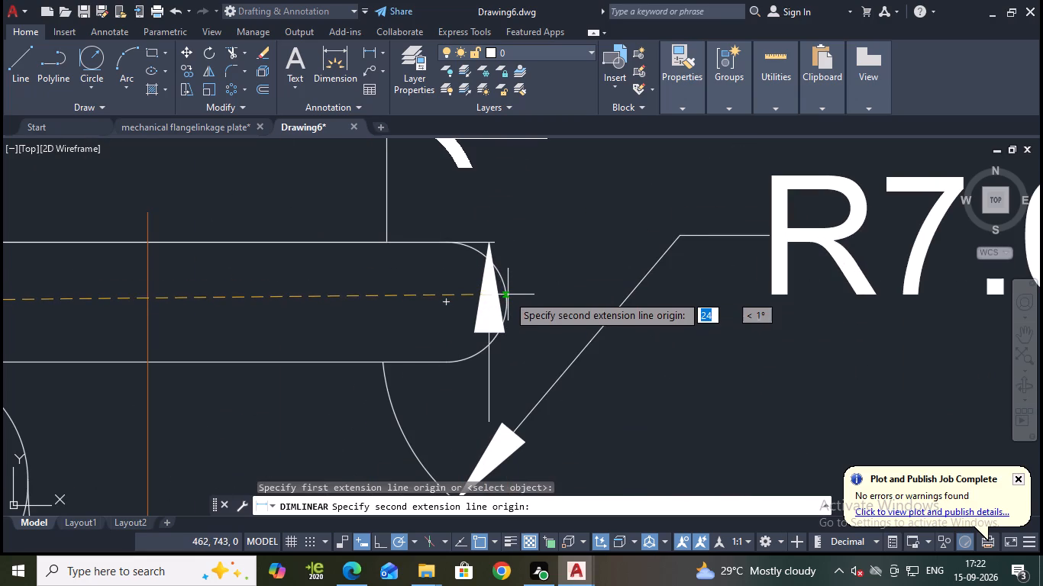
click(505, 304)
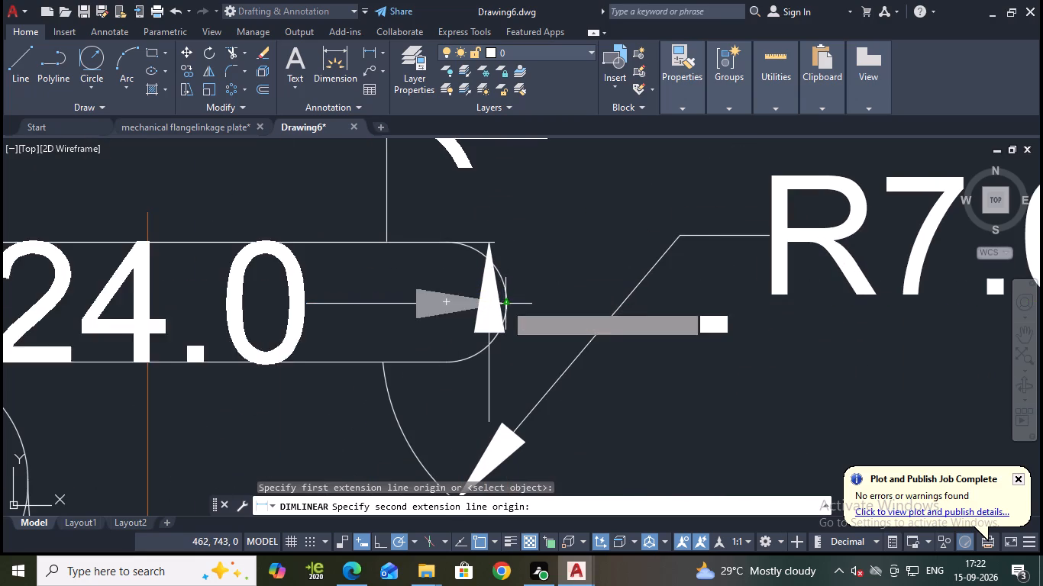
scroll(462, 262, down, 2)
scroll(462, 176, down, 2)
middle_drag(464, 187, 478, 262)
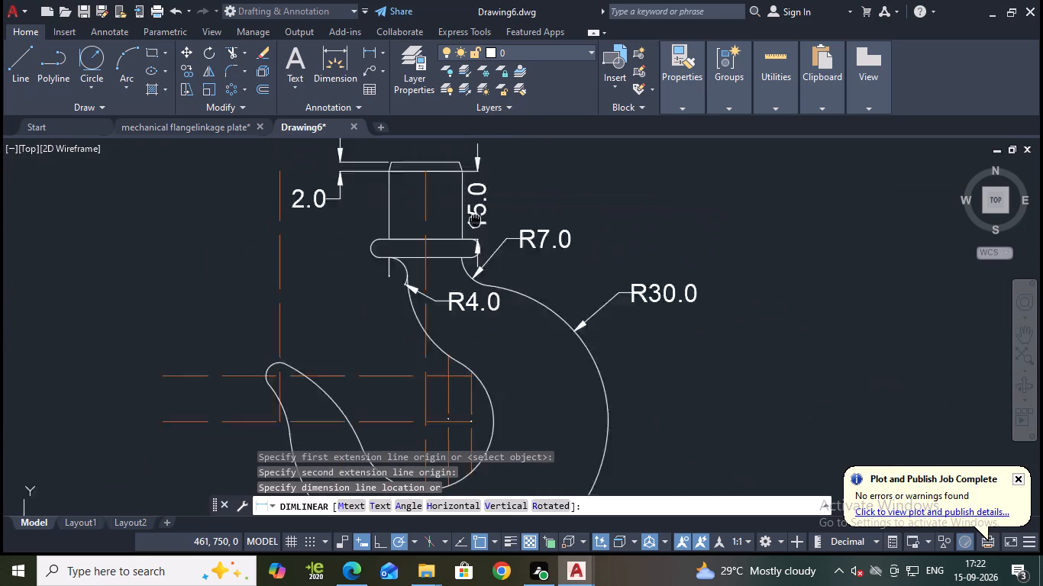
middle_drag(478, 262, 474, 285)
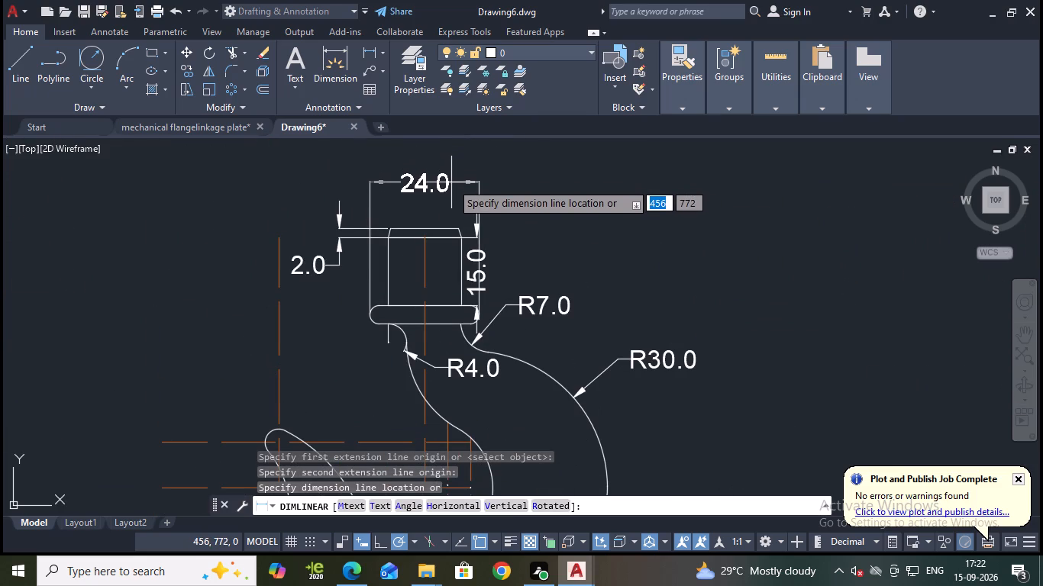
click(457, 196)
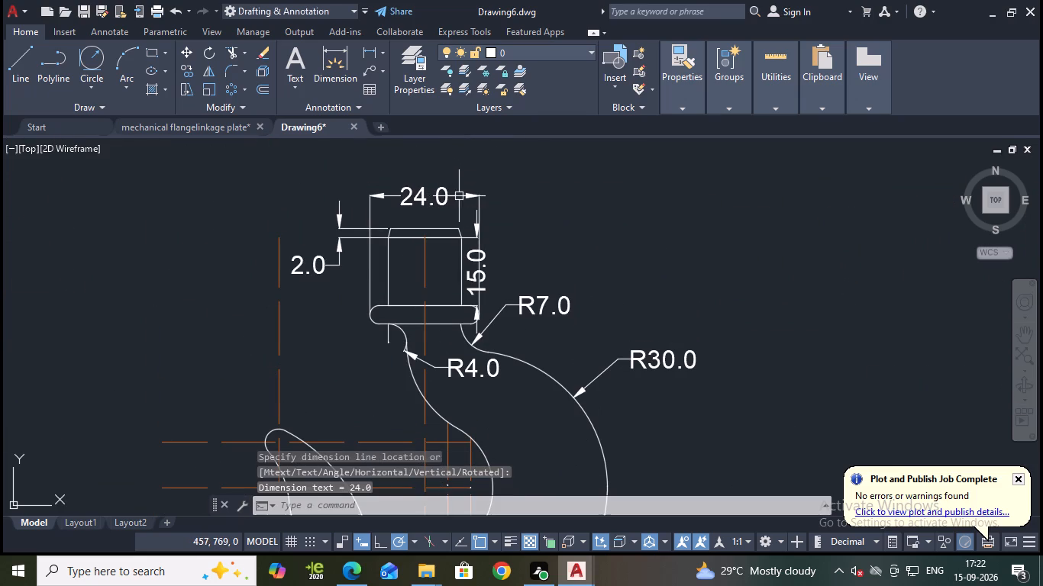
Save the drawing in the Documents folder under the file name crane hook.
scroll(553, 250, down, 1)
middle_drag(567, 274, 602, 223)
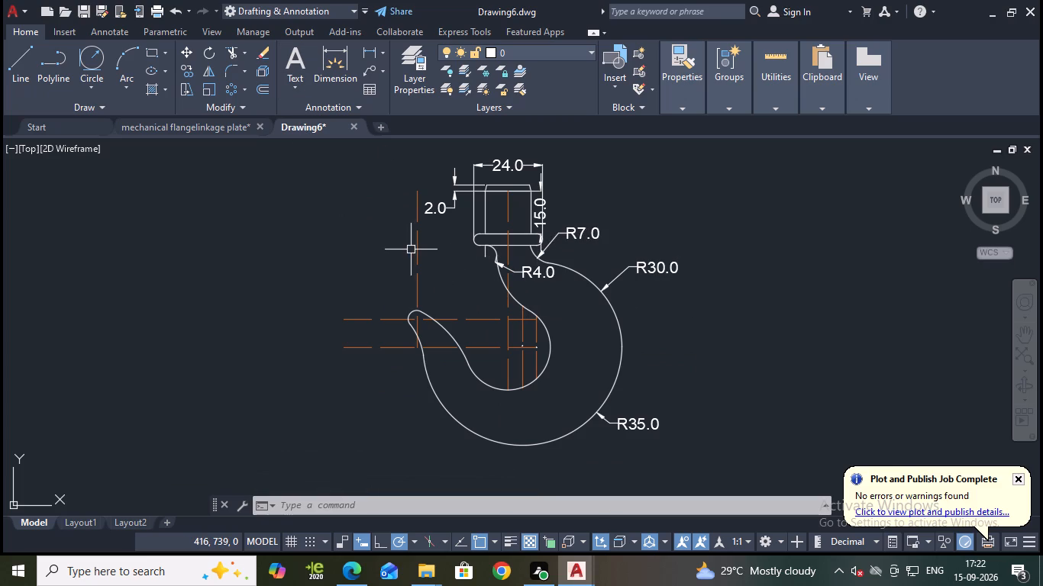
key(ctrl+s)
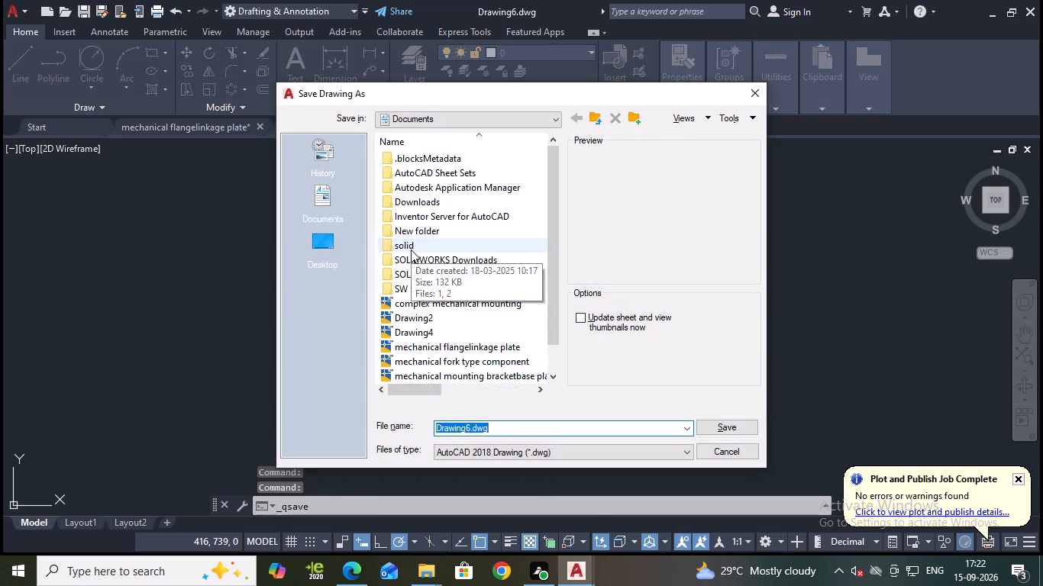
text(crane hook)
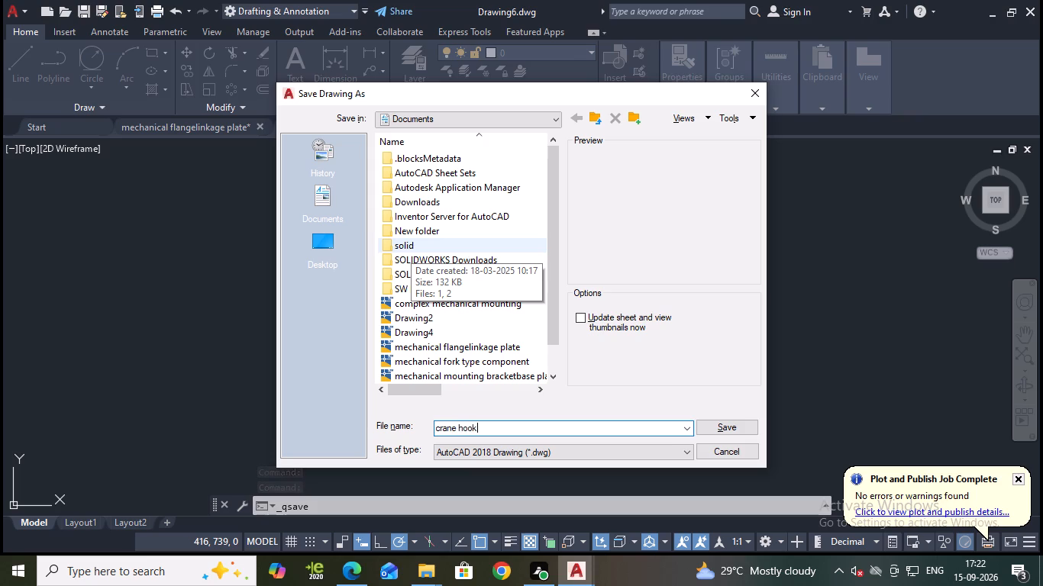
key(Return)
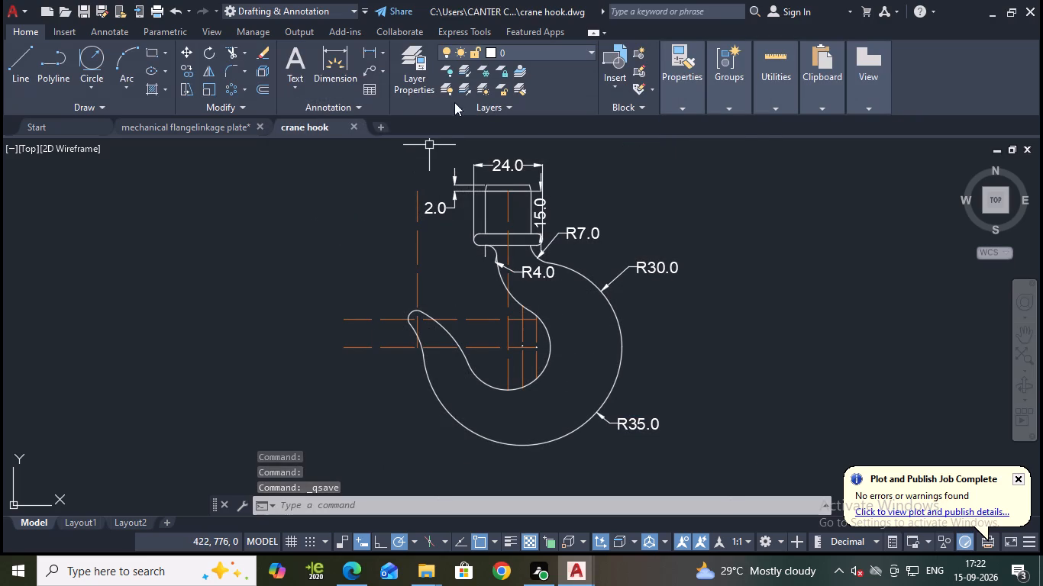
Add a horizontal linear dimension from the shank centreline to the adjacent vertical construction line, placed just below the hook's inner arc.
click(367, 49)
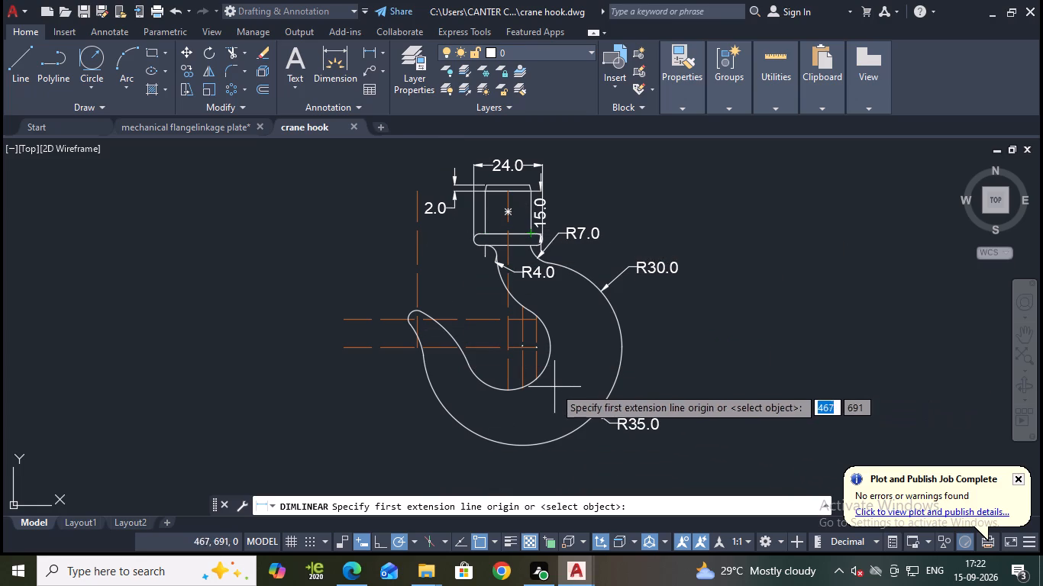
scroll(500, 338, up, 1)
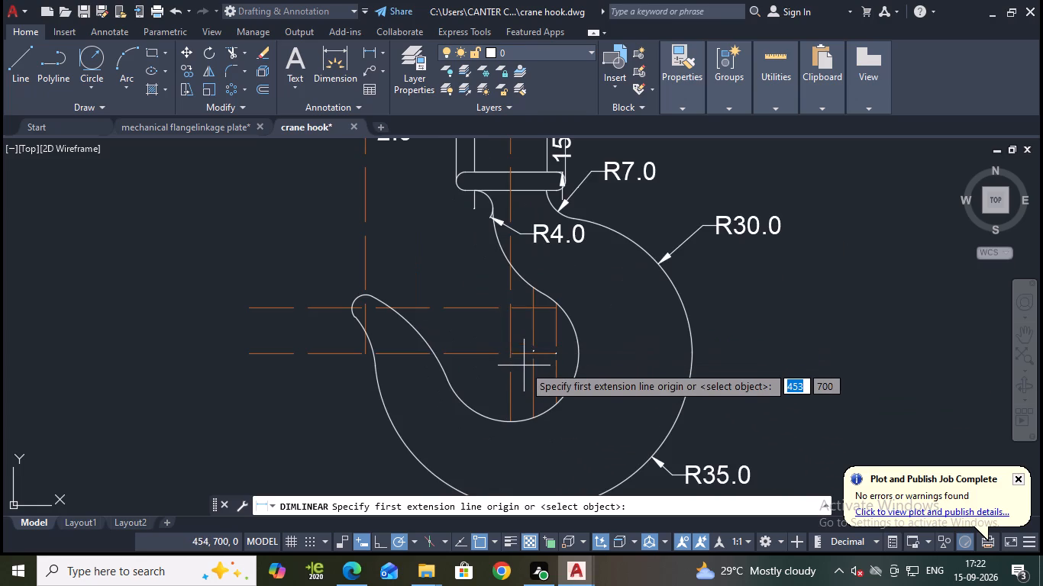
click(511, 353)
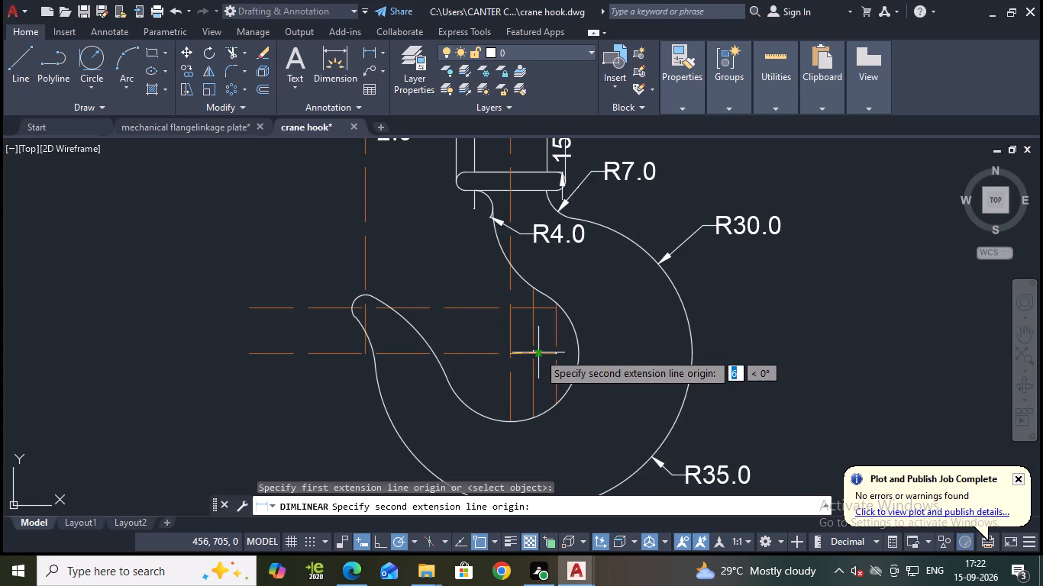
scroll(534, 354, up, 4)
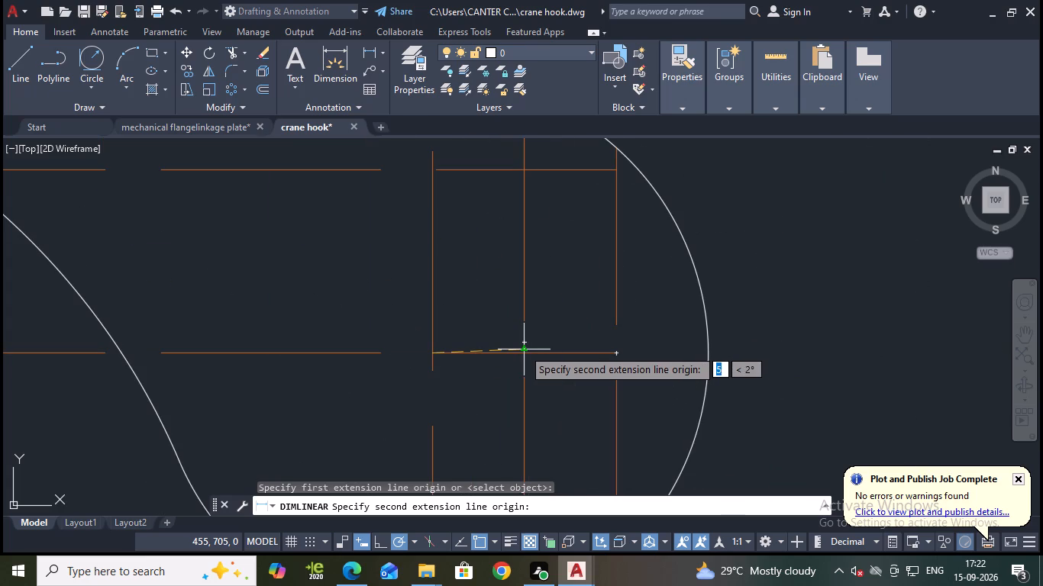
click(525, 355)
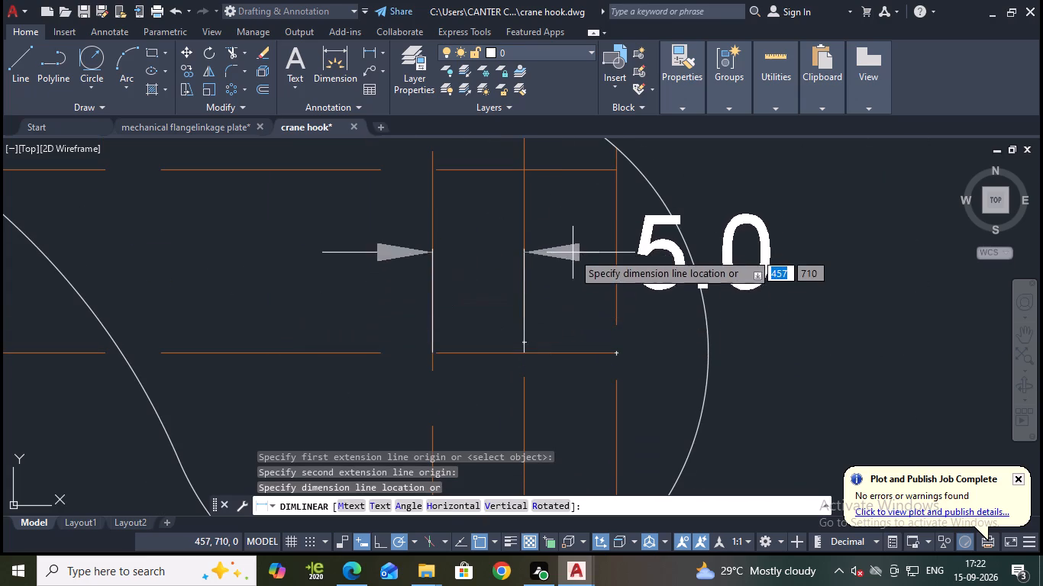
scroll(573, 257, down, 1)
scroll(520, 297, down, 1)
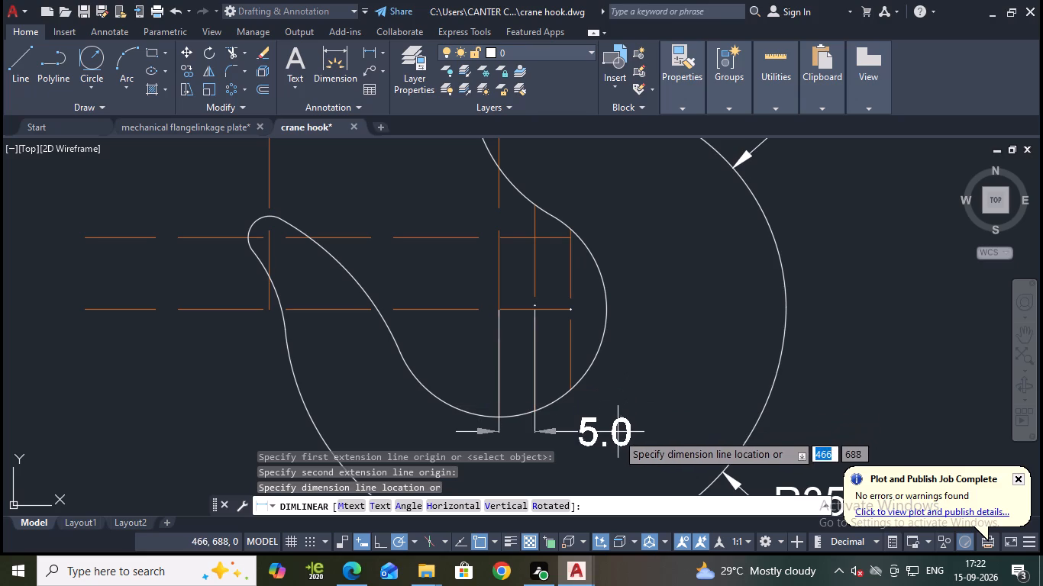
middle_drag(616, 435, 600, 383)
click(598, 382)
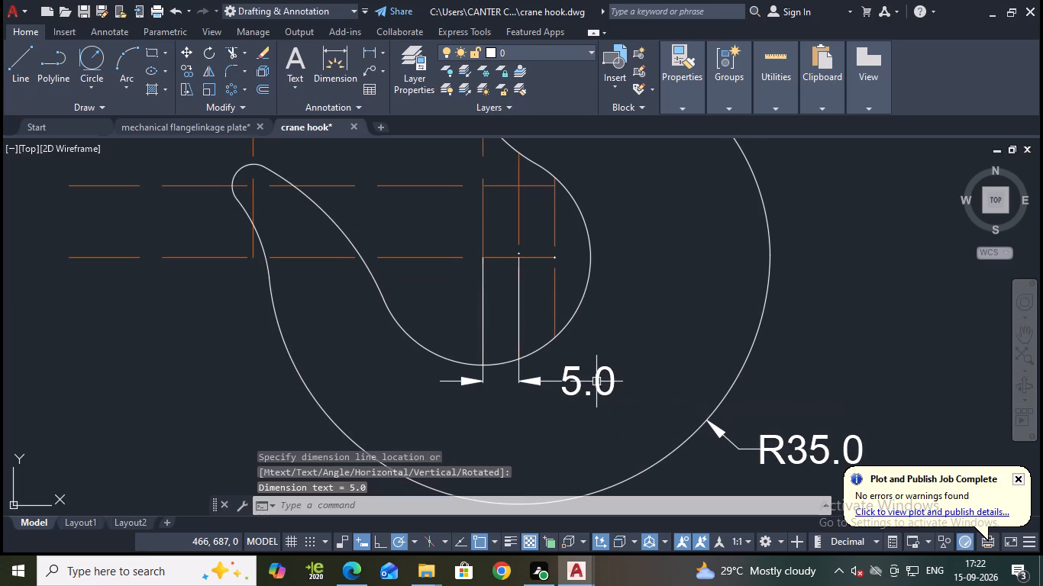
Add a horizontal linear dimension between the two rightmost vertical construction lines, placed inside the inner arc above the previous dimension.
key(space)
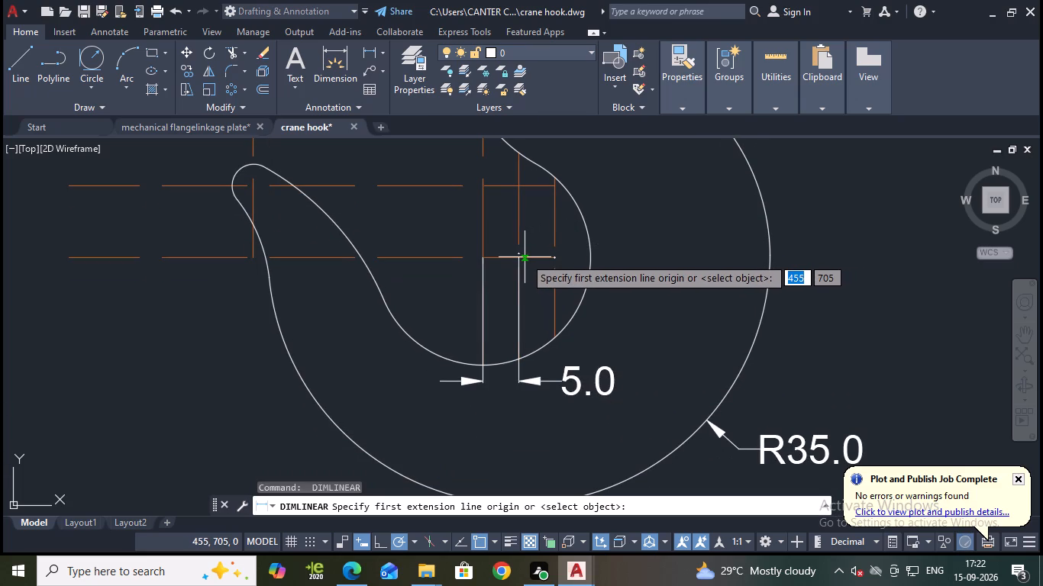
click(520, 257)
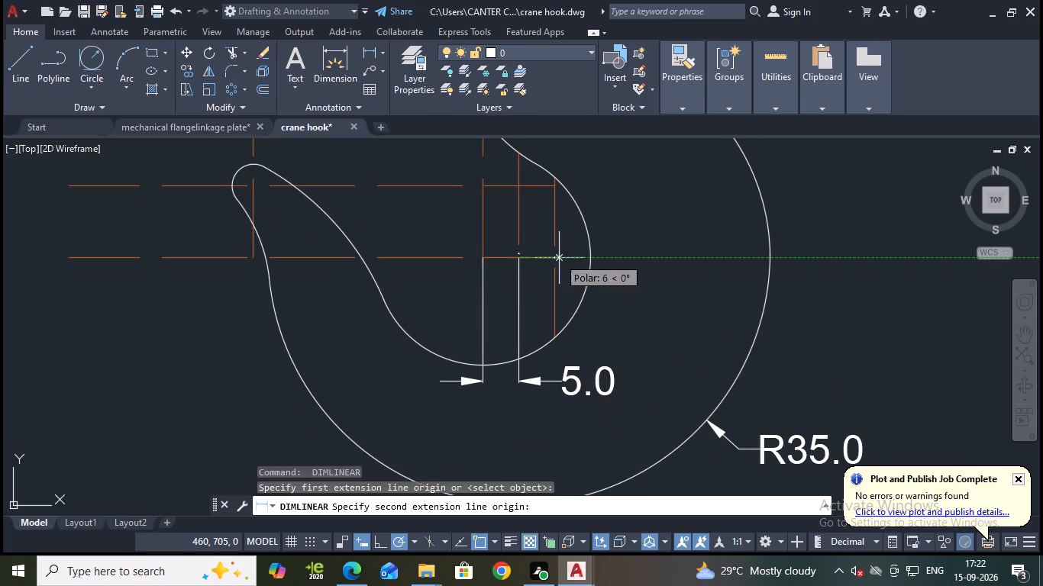
click(553, 259)
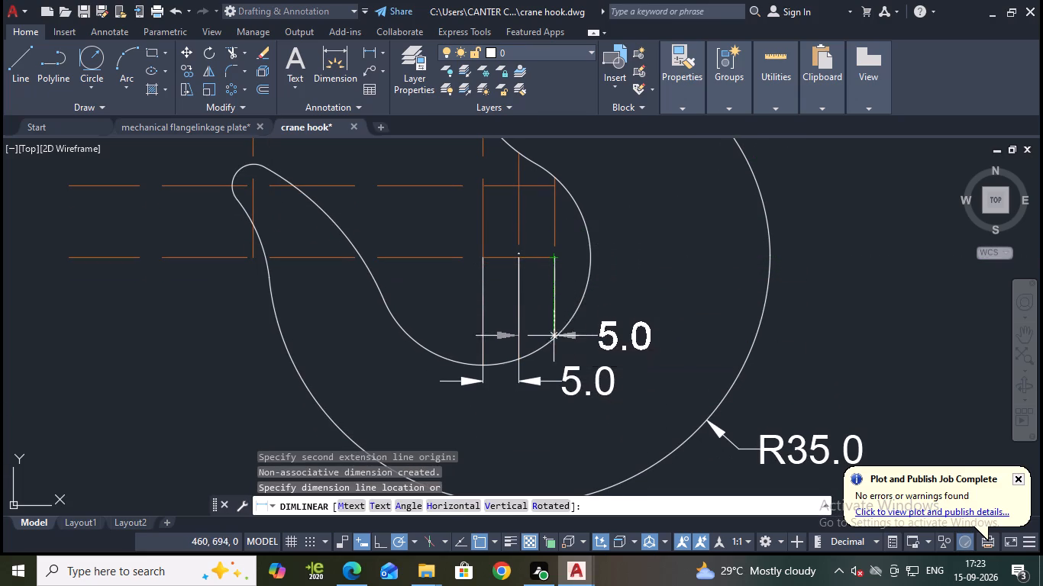
click(571, 288)
Add a radius dimension to the hook's large inner arc, with its text in the body to the right of the arc.
scroll(575, 286, down, 2)
middle_drag(603, 250, 635, 327)
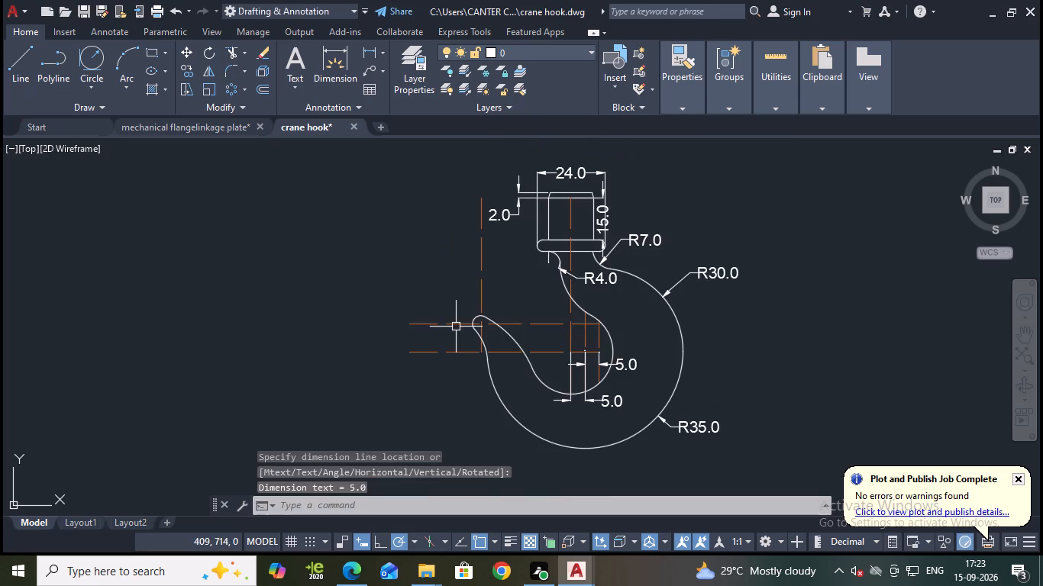
click(385, 53)
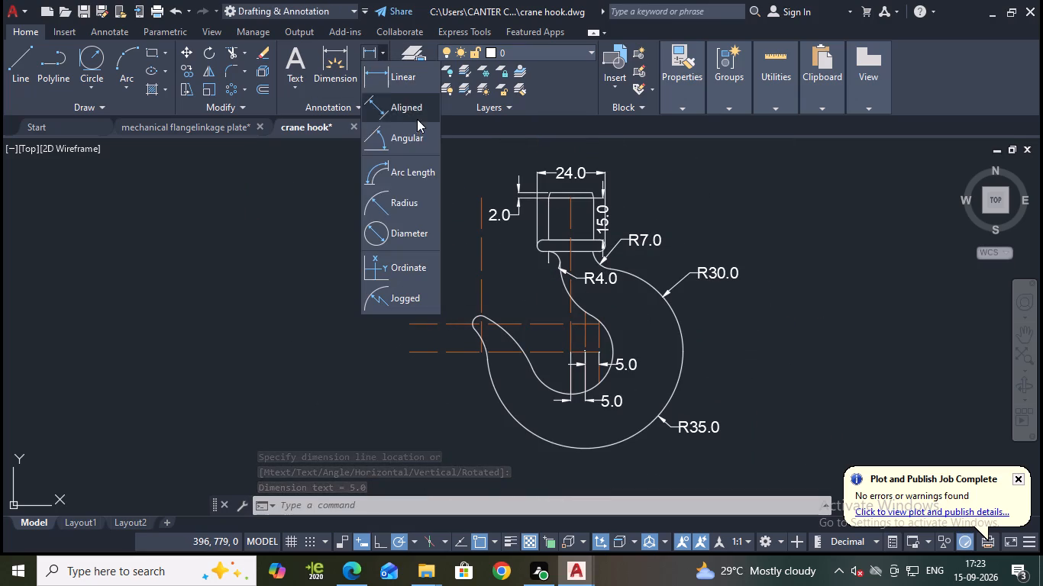
click(393, 199)
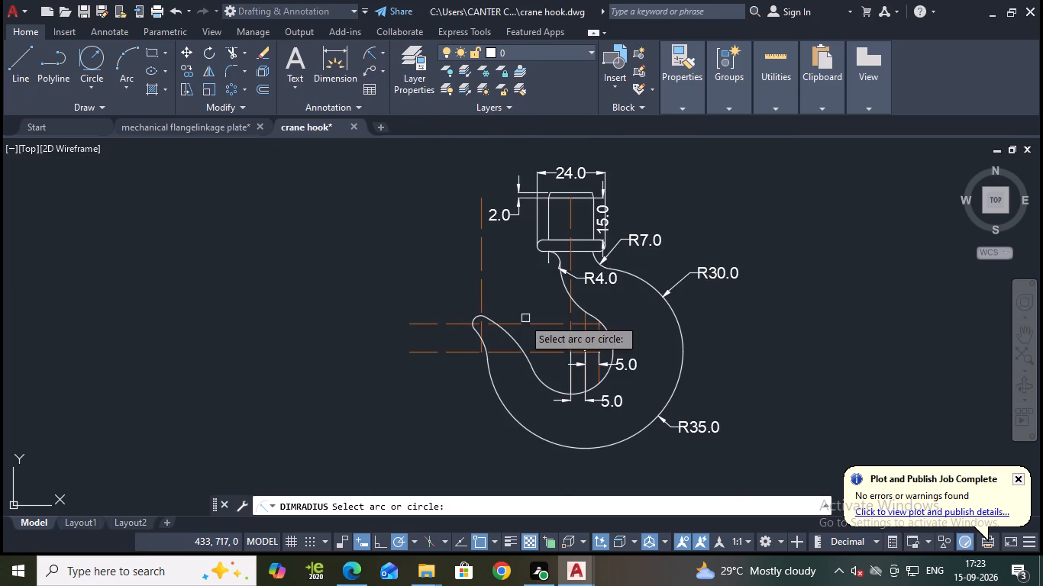
scroll(477, 339, up, 1)
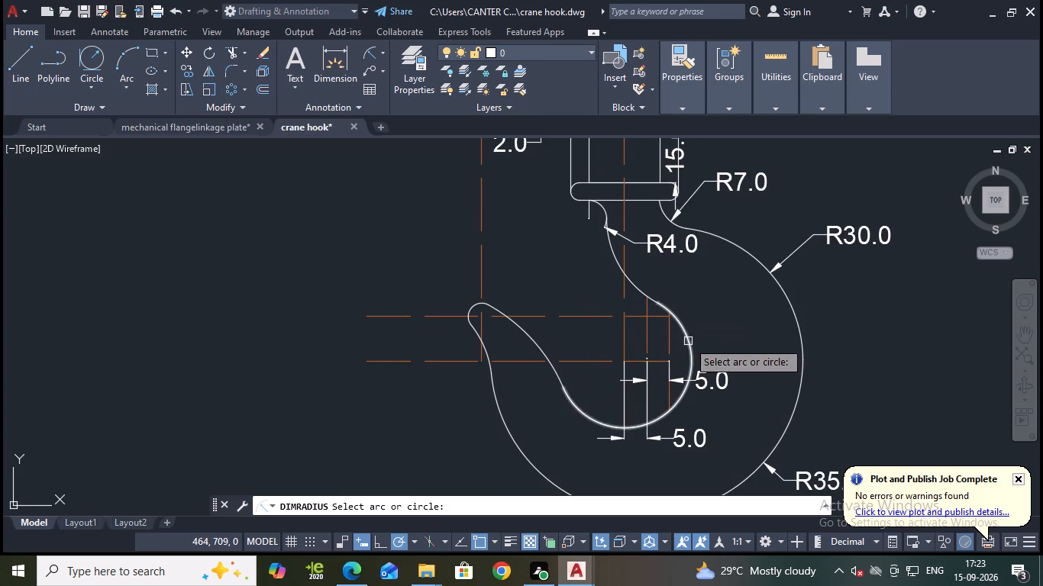
click(688, 340)
click(692, 330)
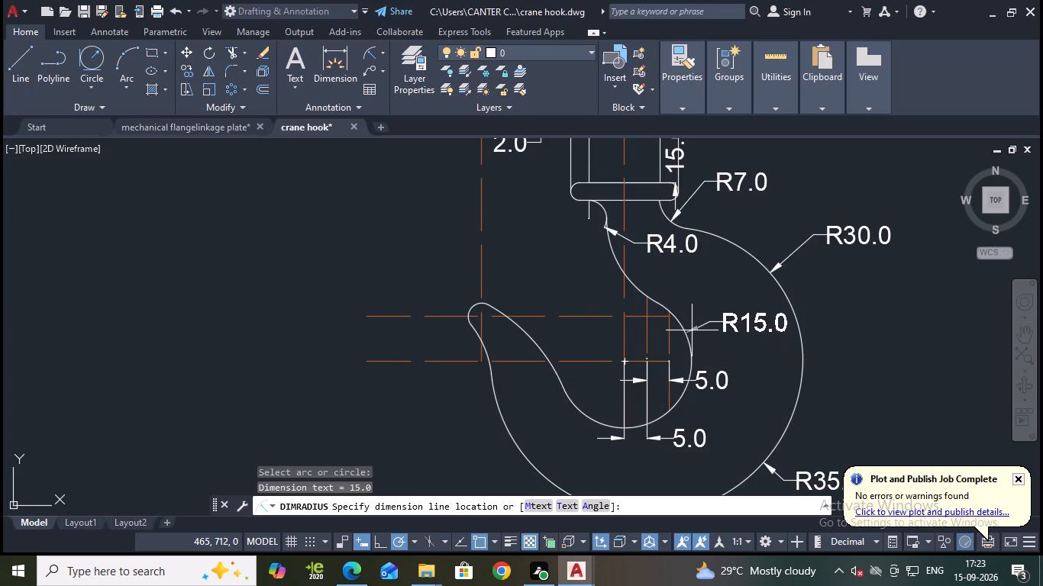
Add radius dimensions to the hook tip's three arcs: the rounded end, the outer arc below it and the long inner arc.
key(space)
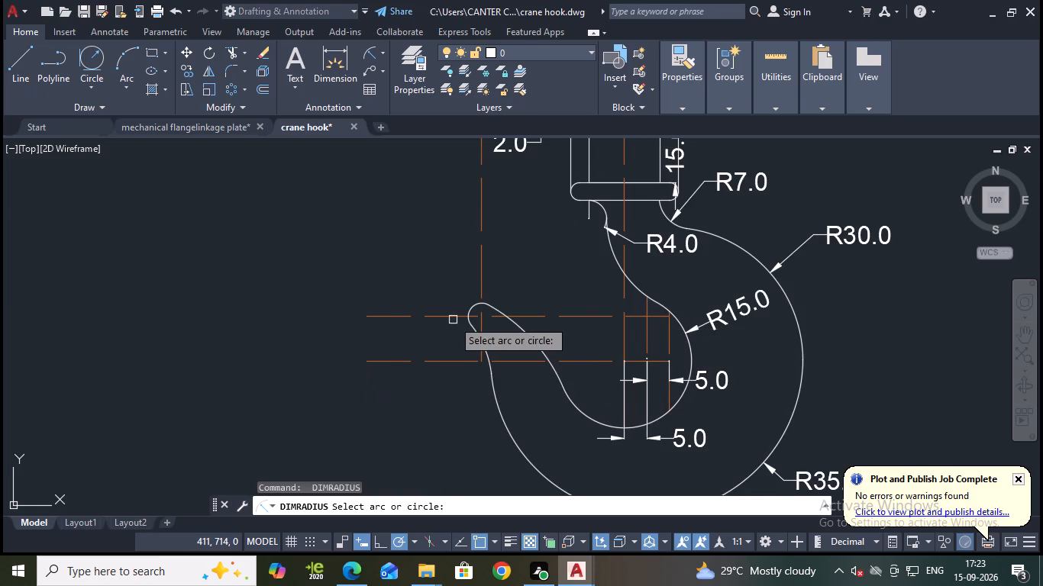
click(468, 310)
click(460, 300)
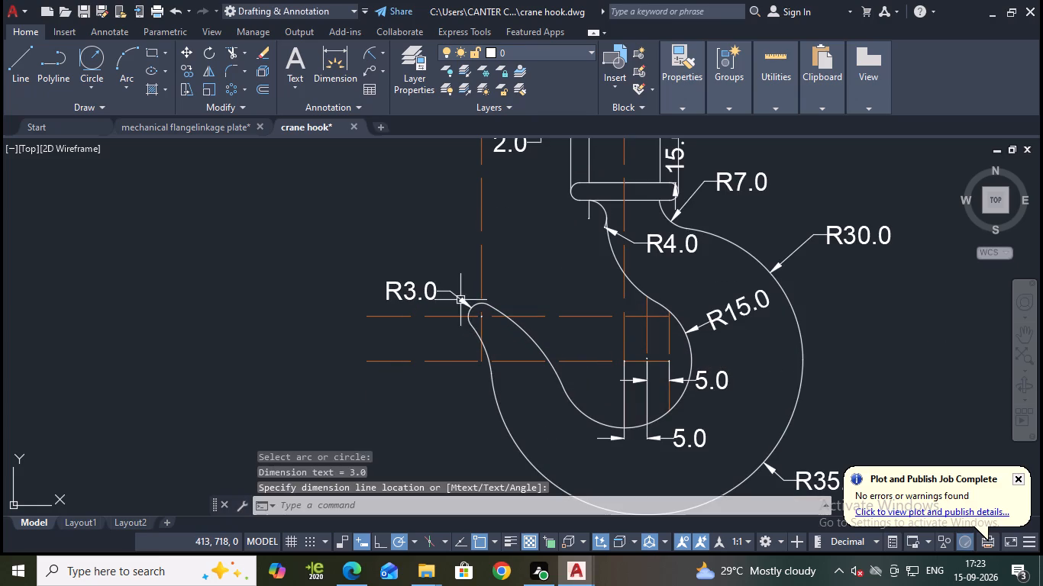
key(space)
click(483, 345)
click(463, 349)
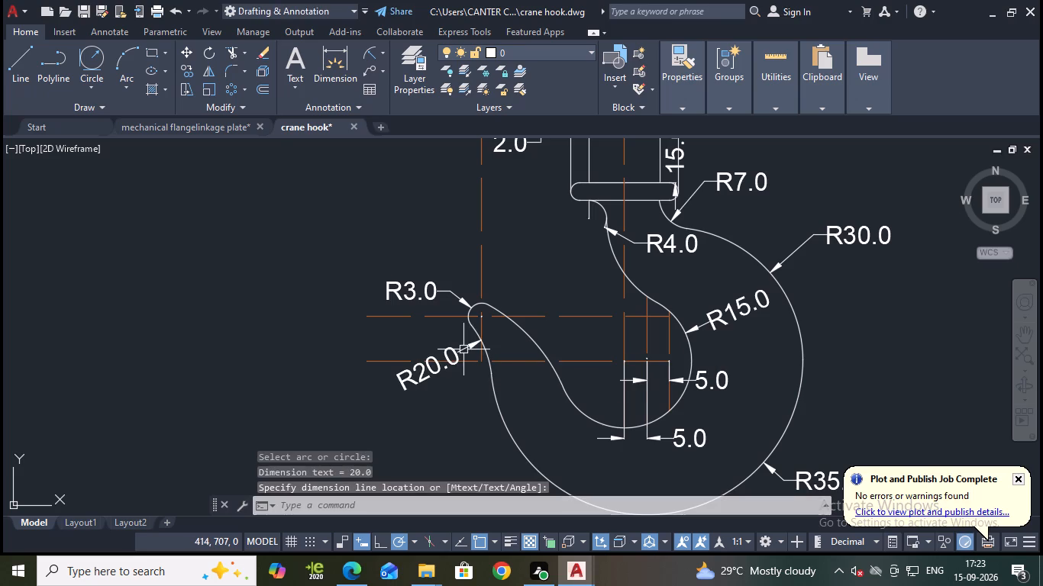
key(space)
click(506, 319)
click(515, 311)
key(space)
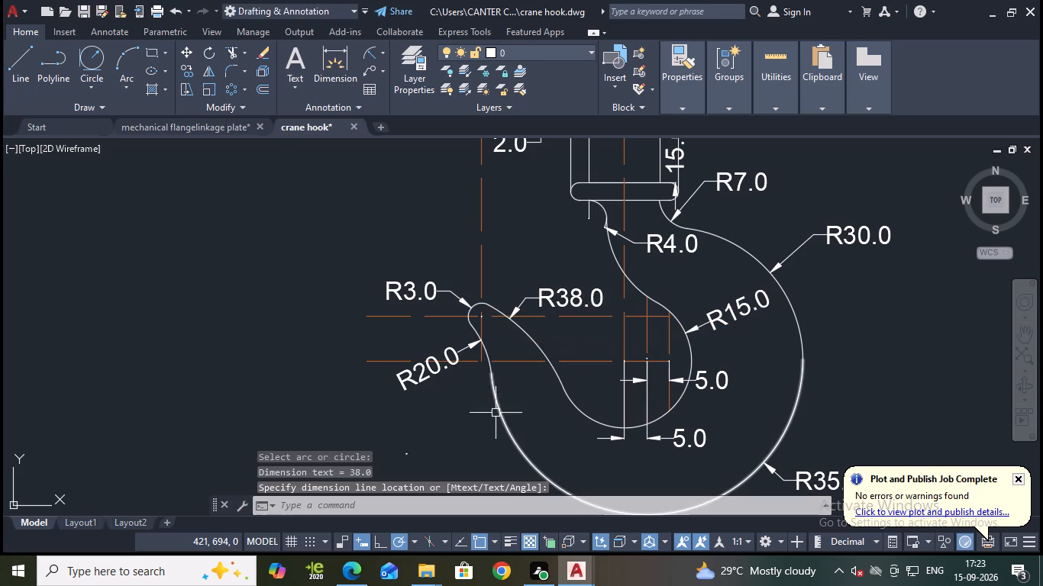
Add a vertical linear dimension between the two horizontal construction lines, placed beyond their ends on the hook-tip side.
middle_drag(571, 422, 534, 440)
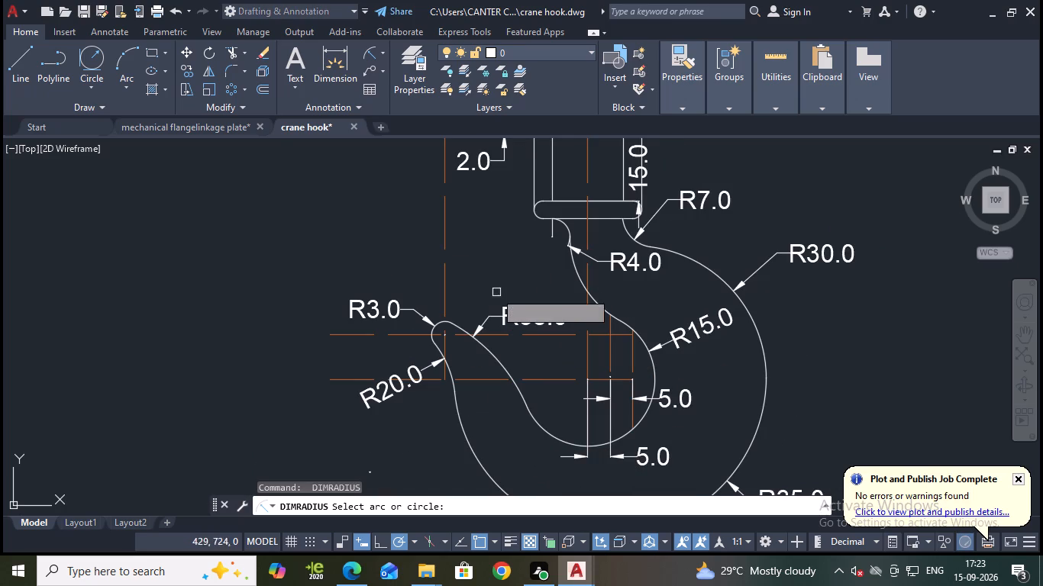
click(382, 47)
click(399, 77)
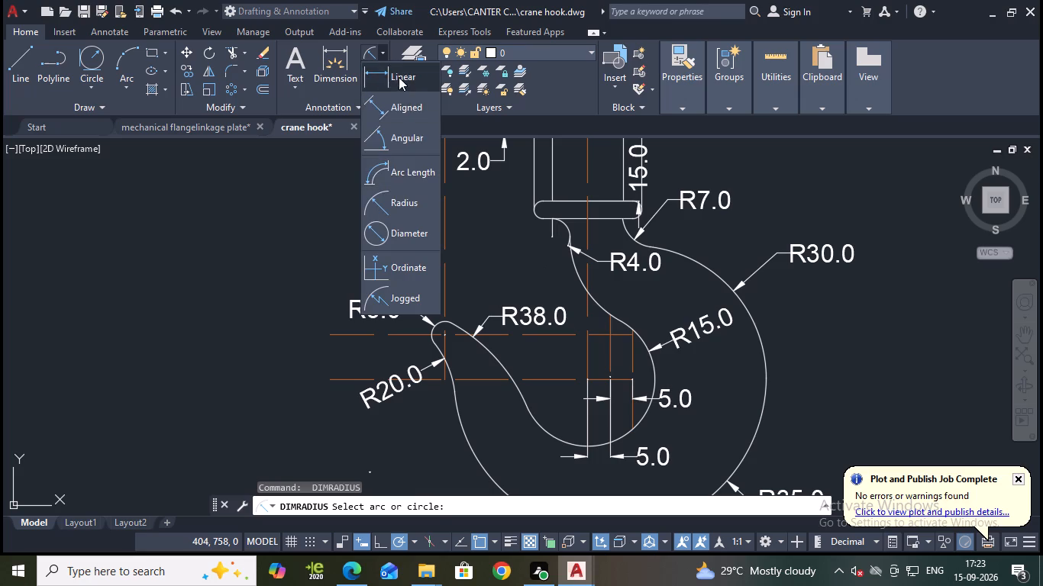
click(341, 338)
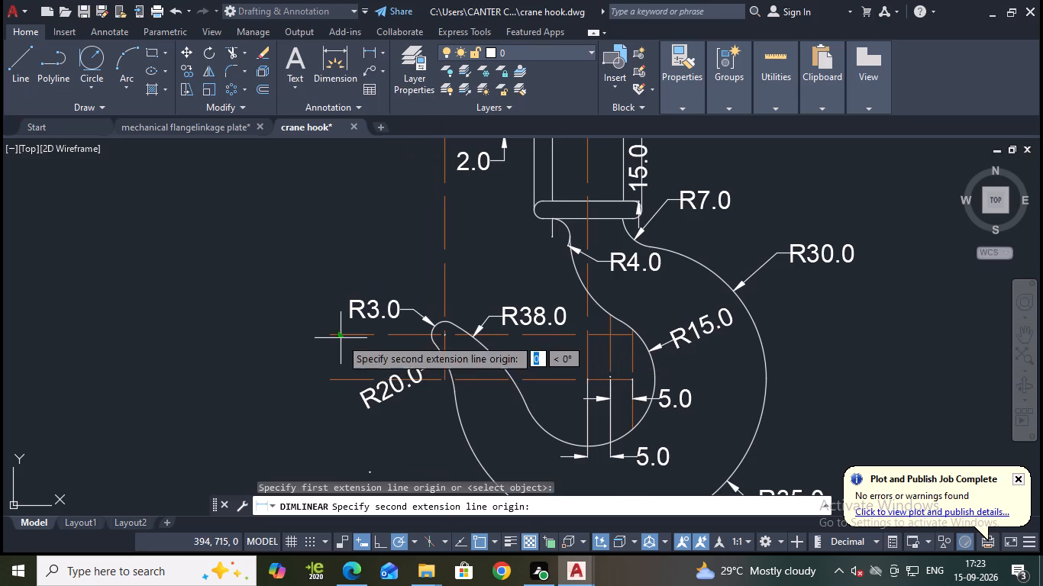
click(339, 378)
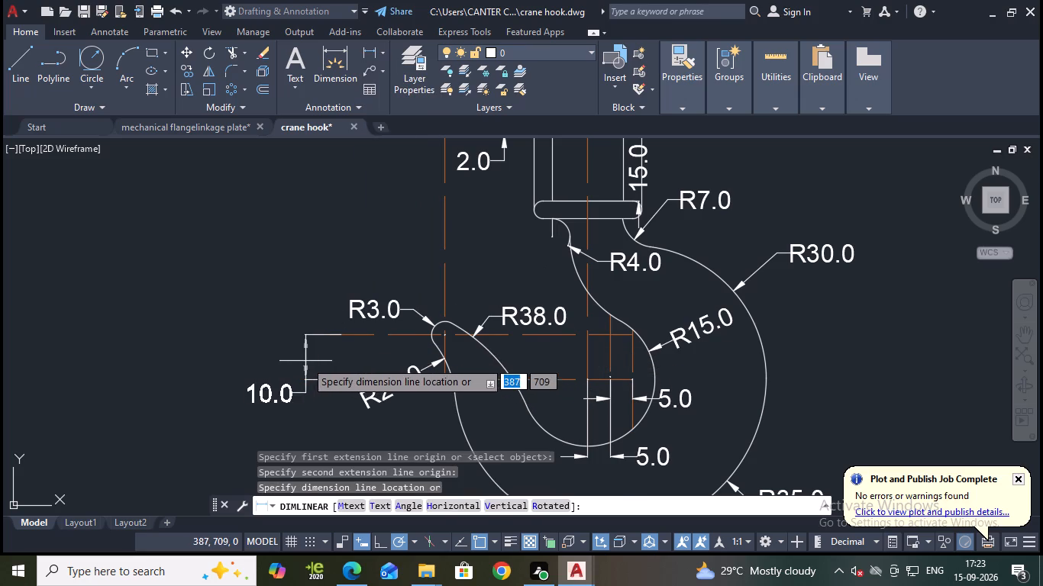
click(305, 361)
Add a vertical linear dimension from the collar's underside to the lower horizontal construction line, placed outside the hook's large outer arc.
scroll(438, 293, down, 1)
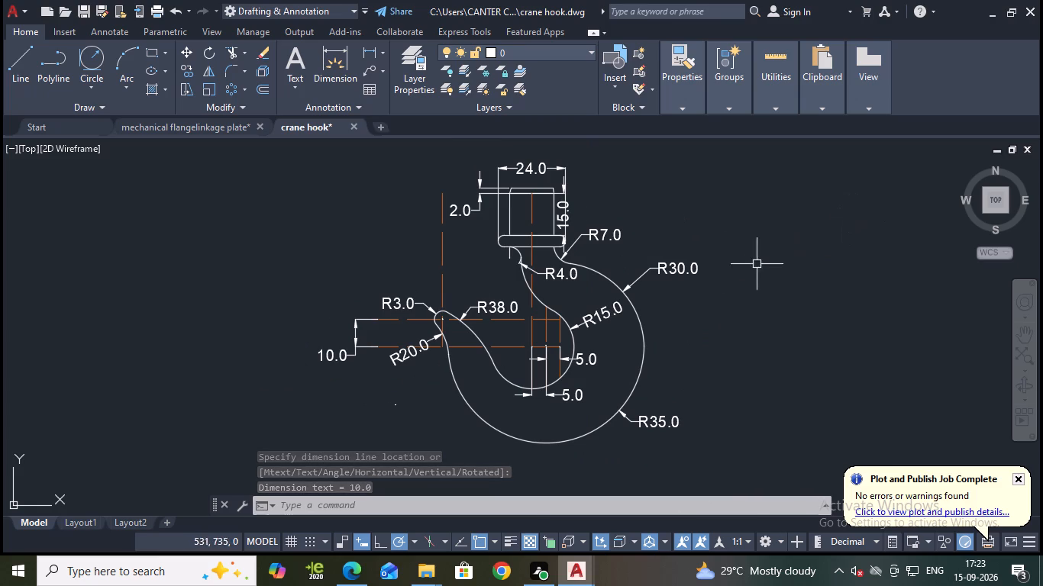
click(363, 56)
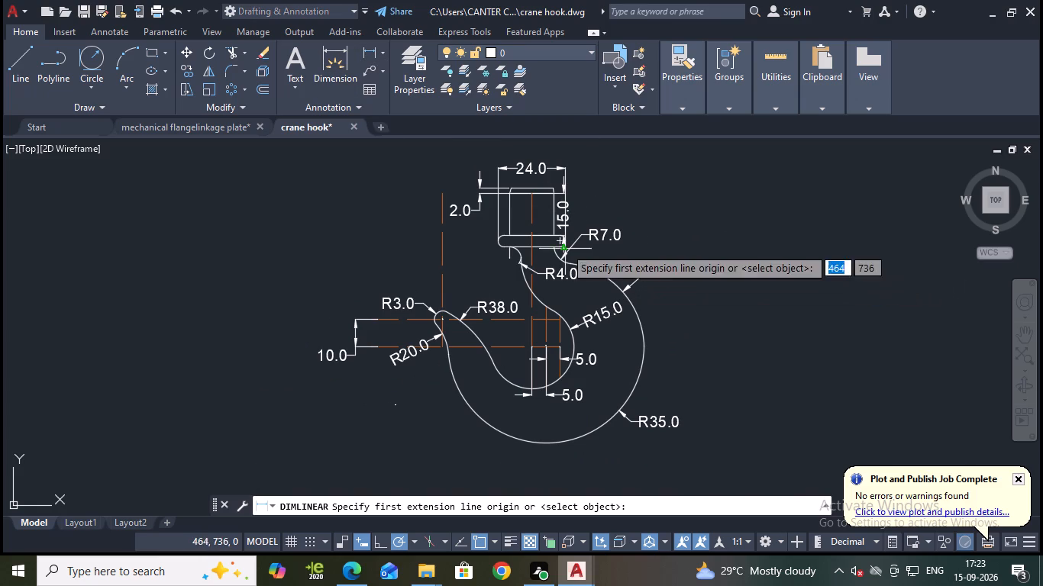
click(529, 248)
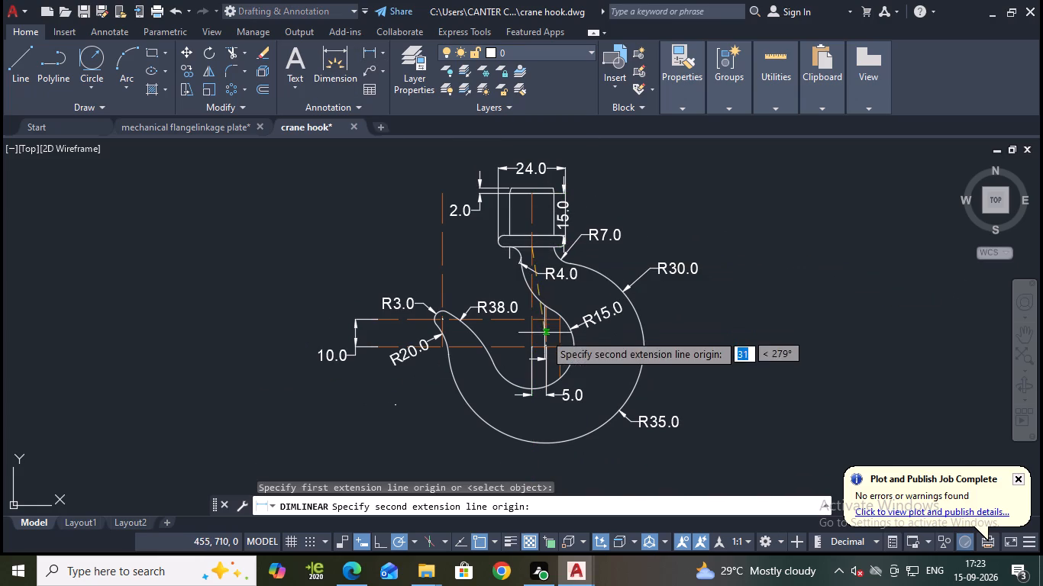
click(534, 346)
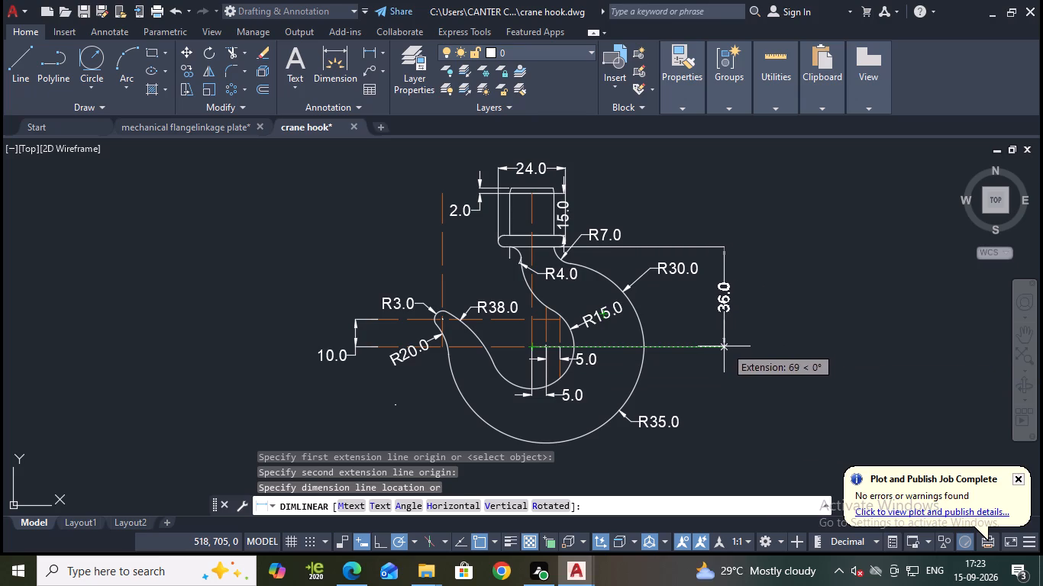
click(721, 346)
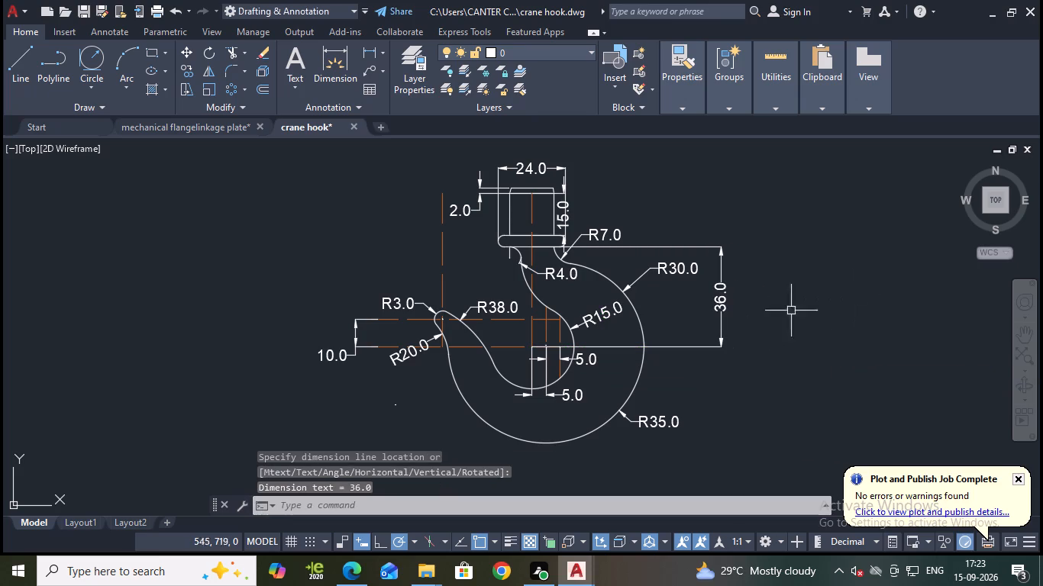
Add a horizontal linear dimension from the shank centreline to the vertical construction line through the hook tip, placed above the tip.
click(363, 54)
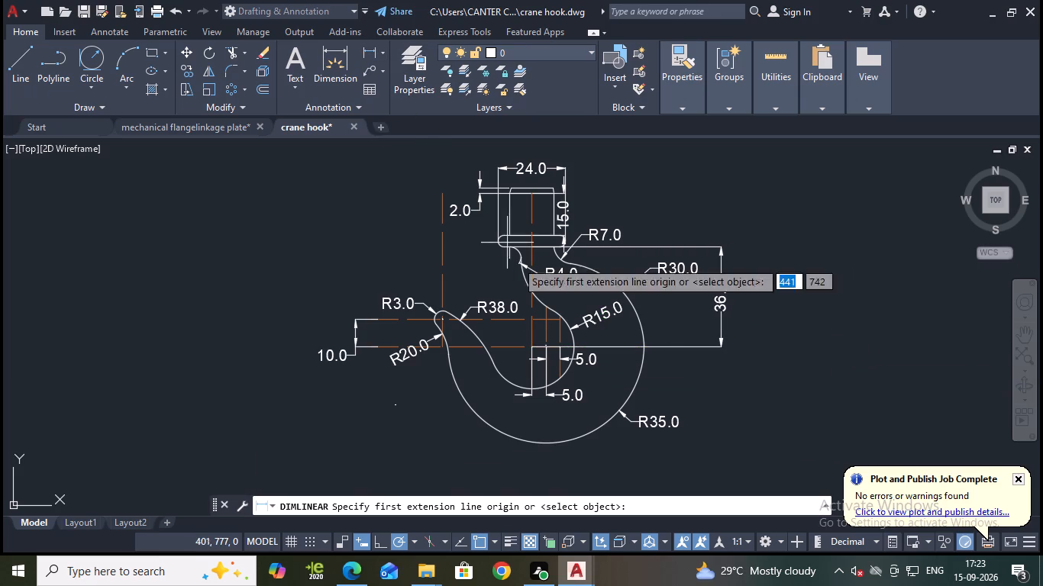
click(534, 304)
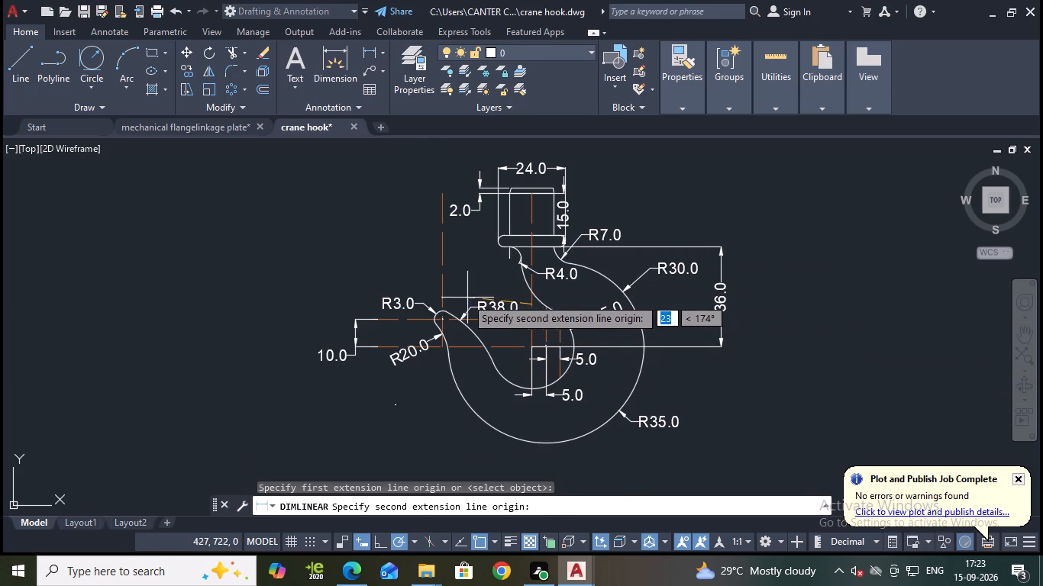
click(443, 305)
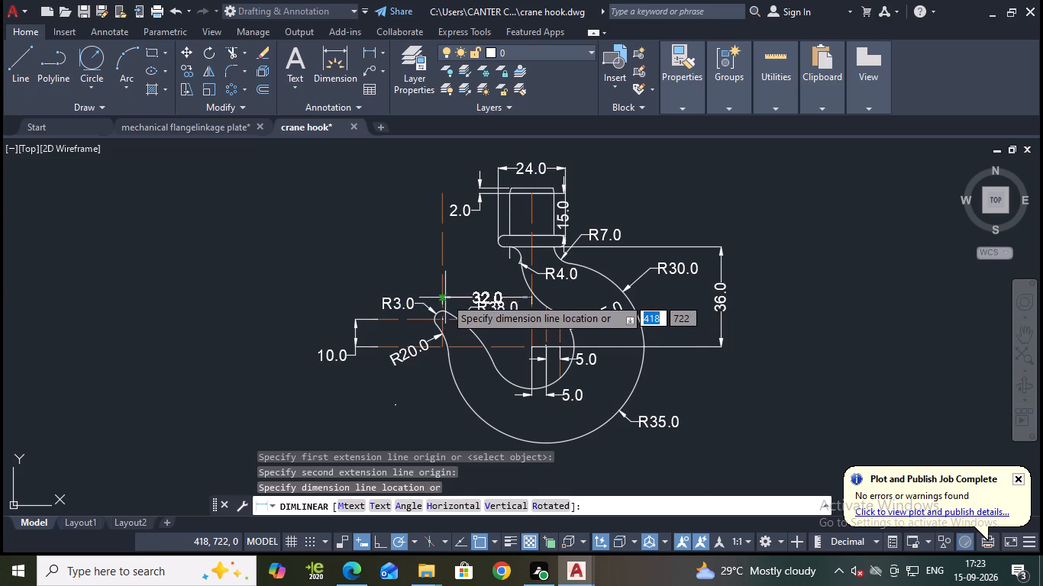
click(446, 279)
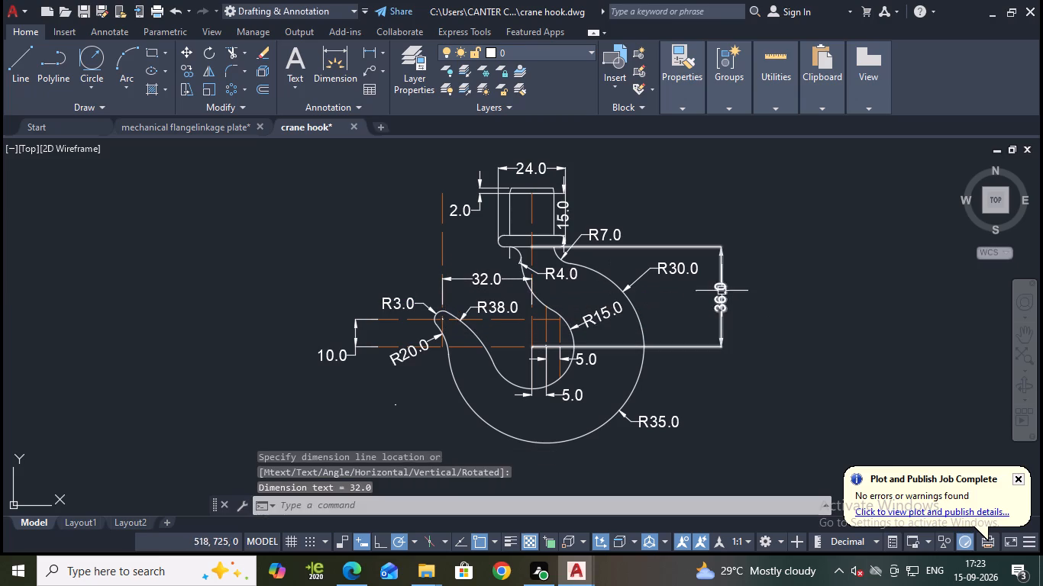
Save the crane hook drawing.
middle_drag(734, 197, 707, 199)
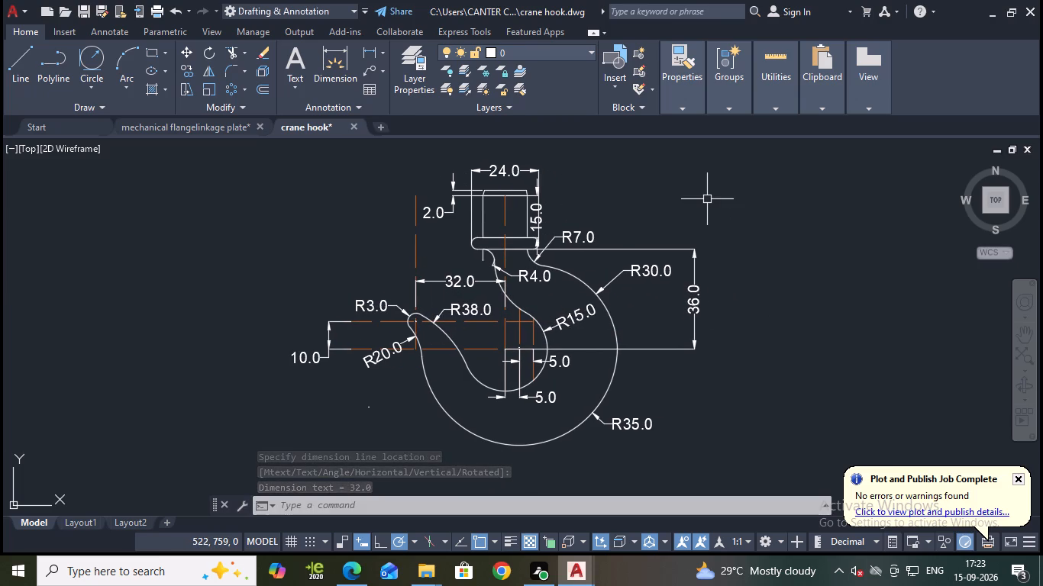
key(s)
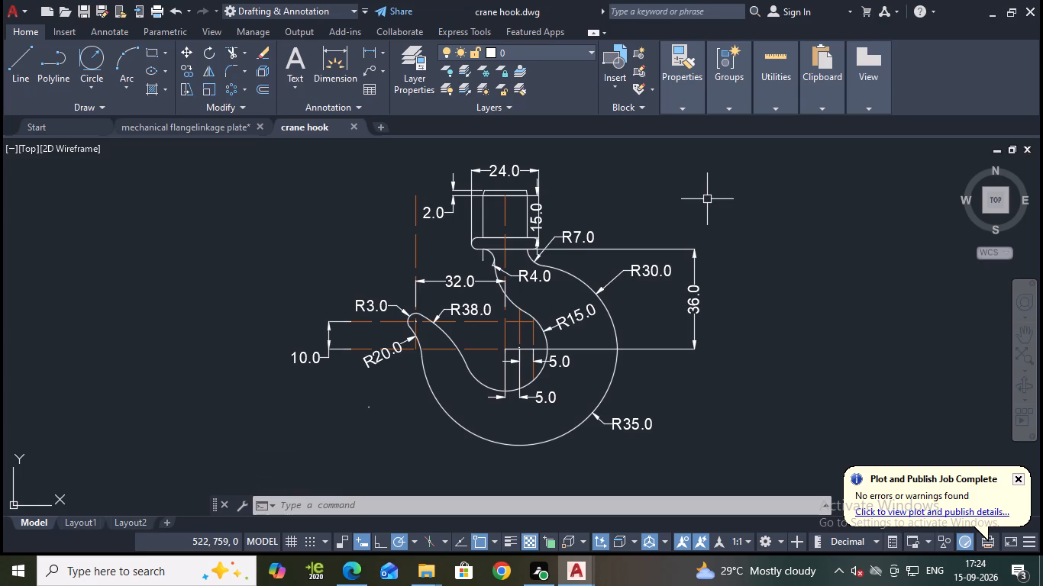
Add a vertical linear dimension to the short vertical line beneath the collar, placed beyond the hook tip's vertical construction line.
click(366, 50)
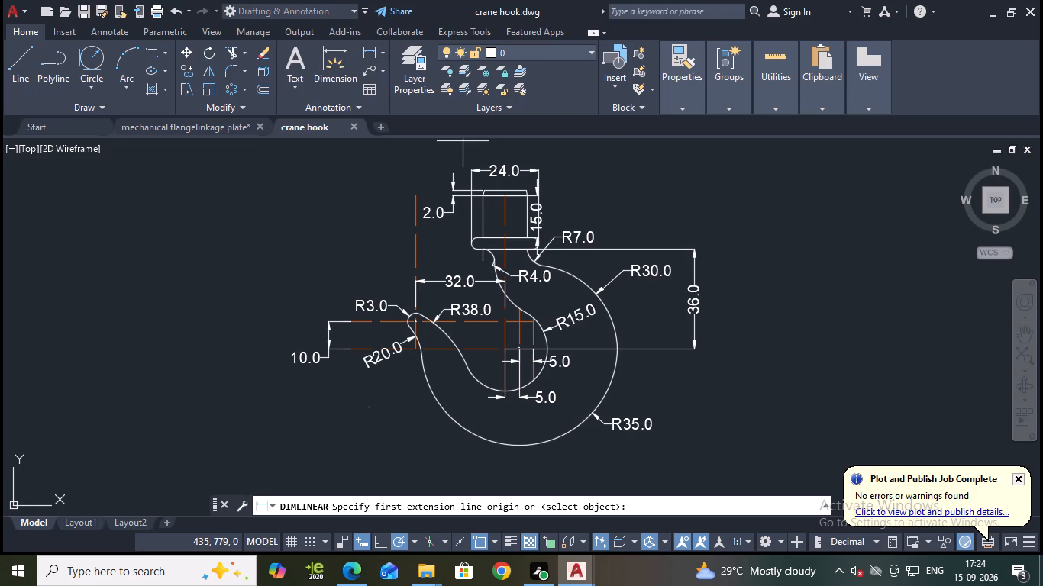
scroll(438, 175, up, 2)
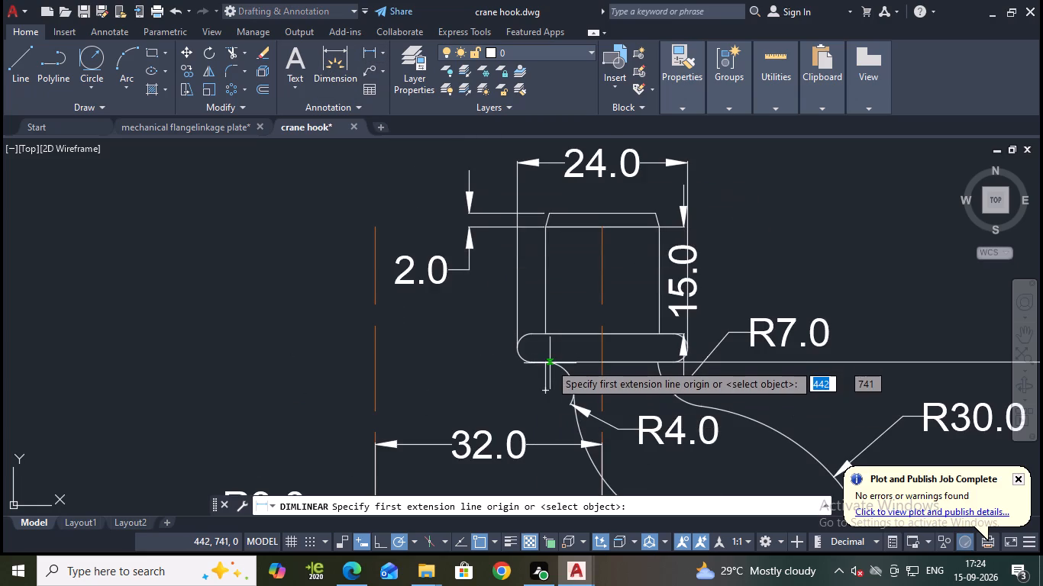
click(547, 364)
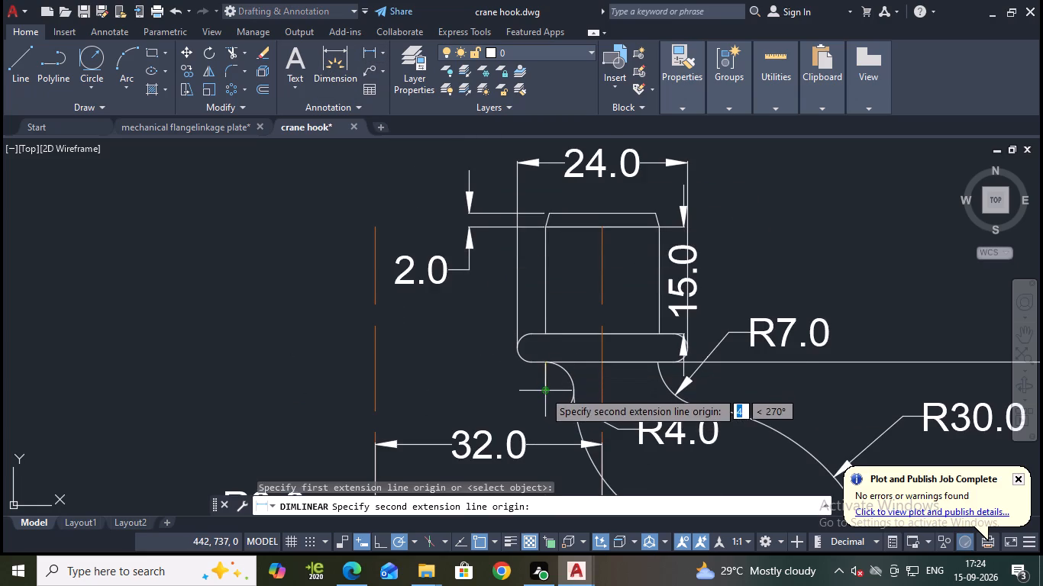
click(544, 391)
click(357, 355)
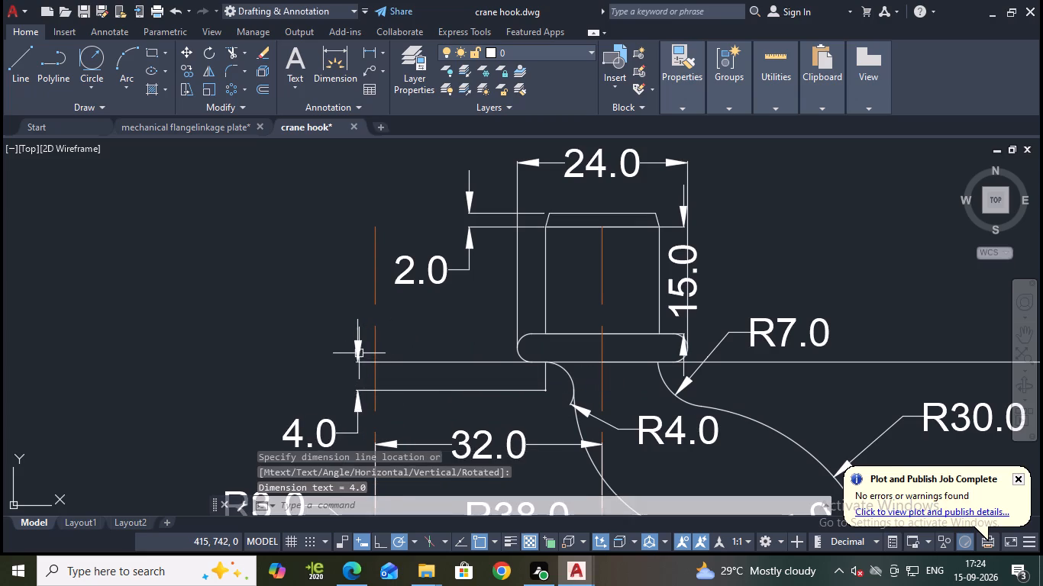
Save the drawing with the whole dimensioned hook in view.
scroll(385, 338, down, 2)
middle_drag(584, 275, 667, 179)
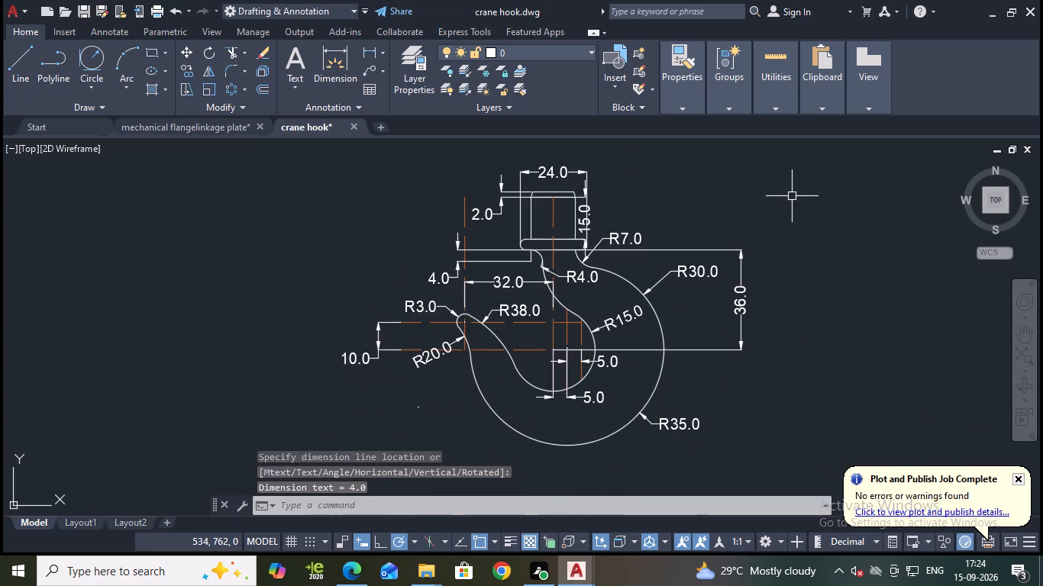
key(ctrl+s)
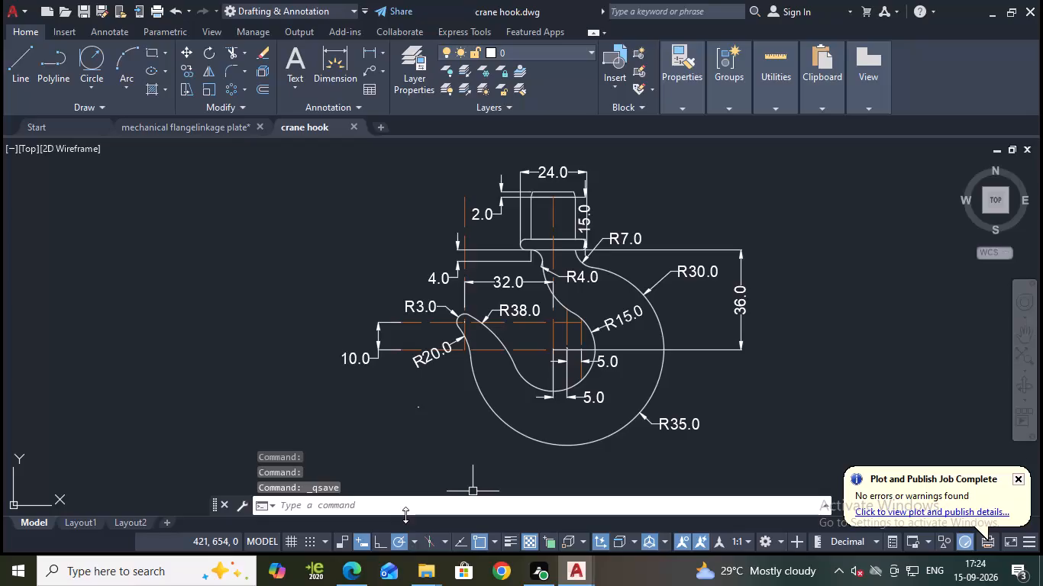
Turn off command-history logging with LOGFILEOFF.
click(364, 499)
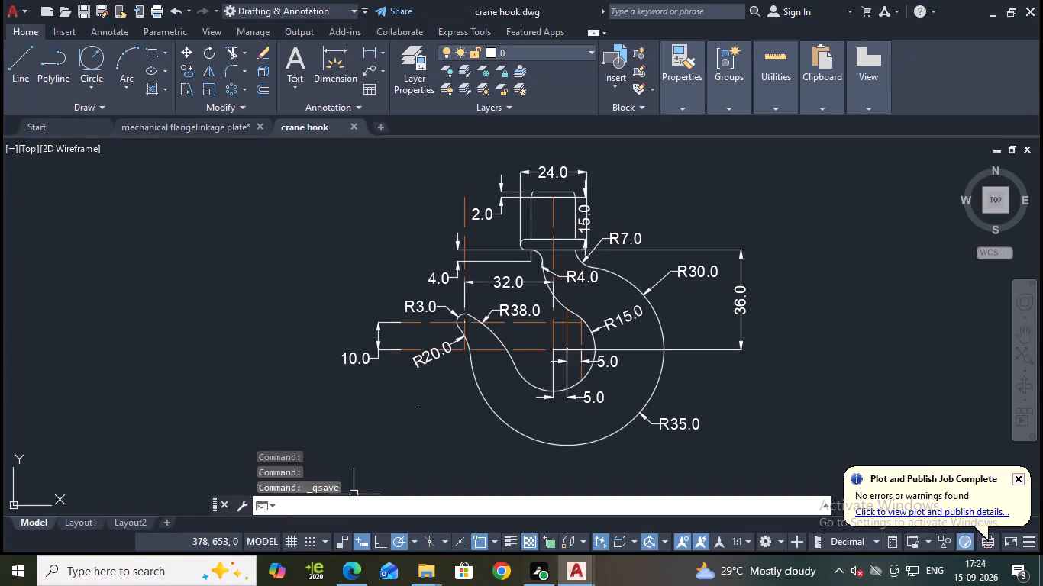
text(log)
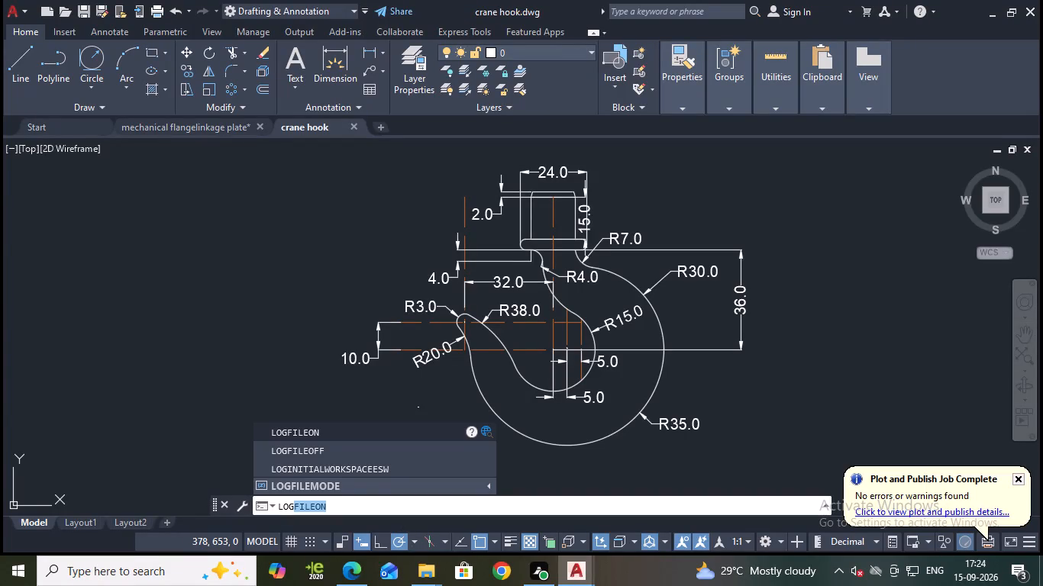
click(307, 456)
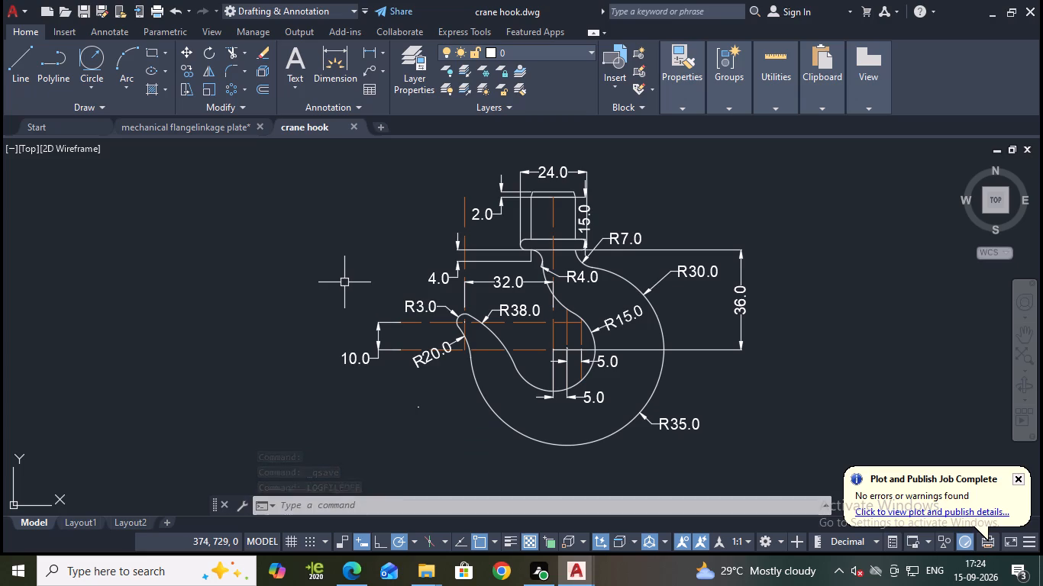
Save the crane hook drawing again before plotting.
key(ctrl+s)
Set up a plot with the DWG To PDF.pc3 plotter on ISO A4 (297.00 x 210.00 MM) paper.
text(plot)
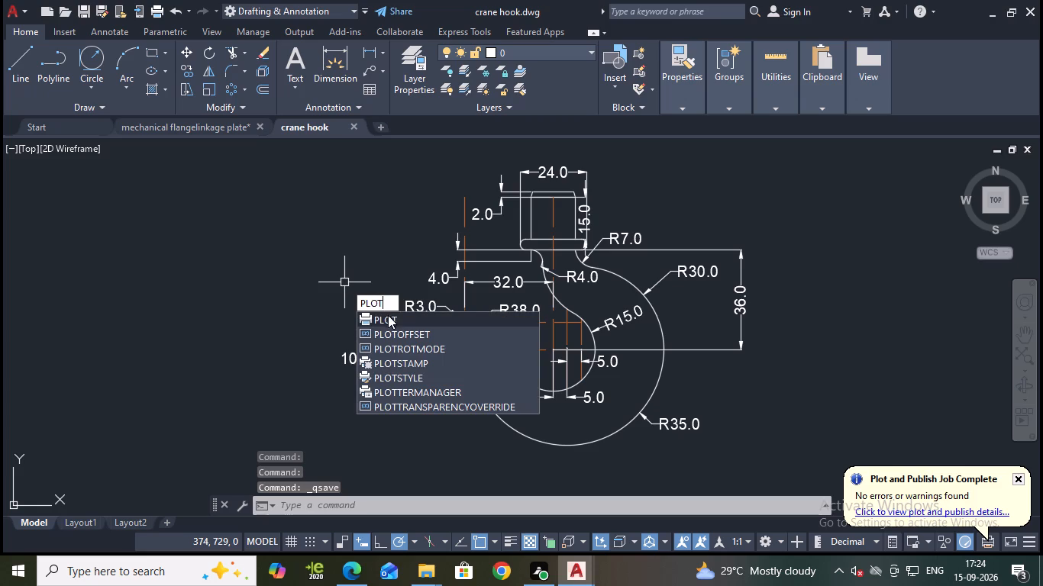
click(388, 315)
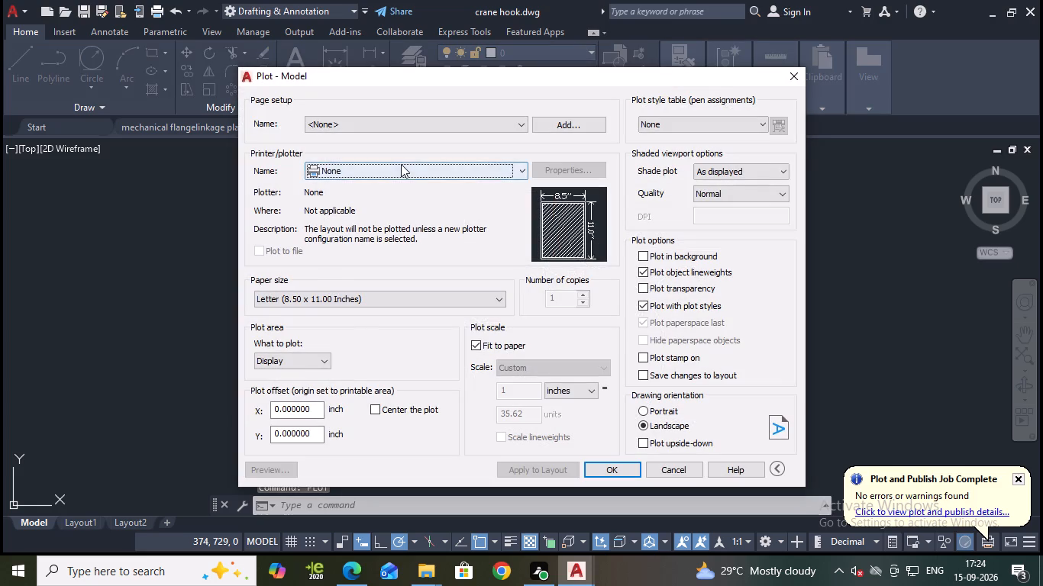
click(395, 172)
click(334, 256)
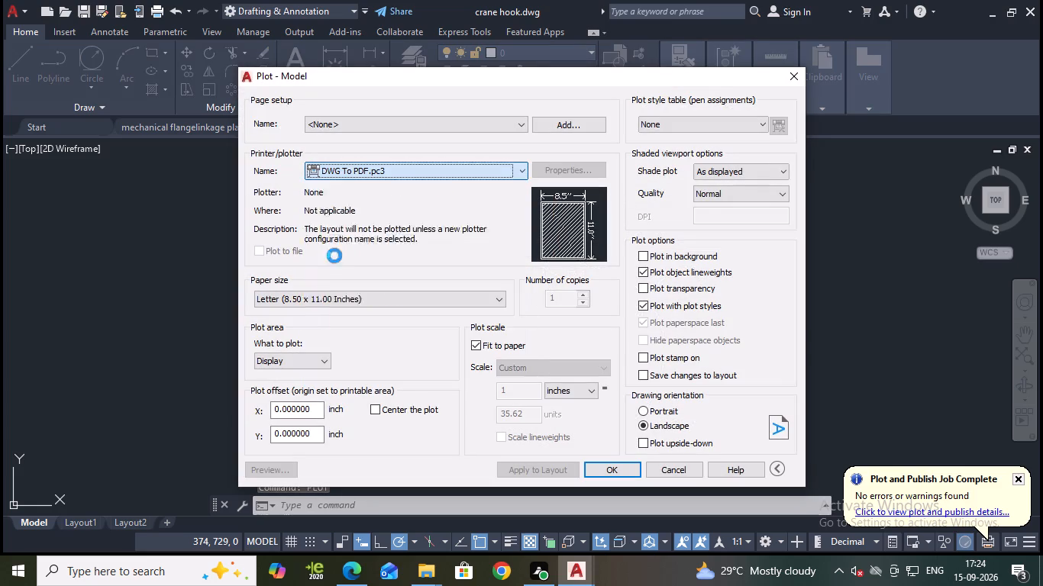
click(344, 299)
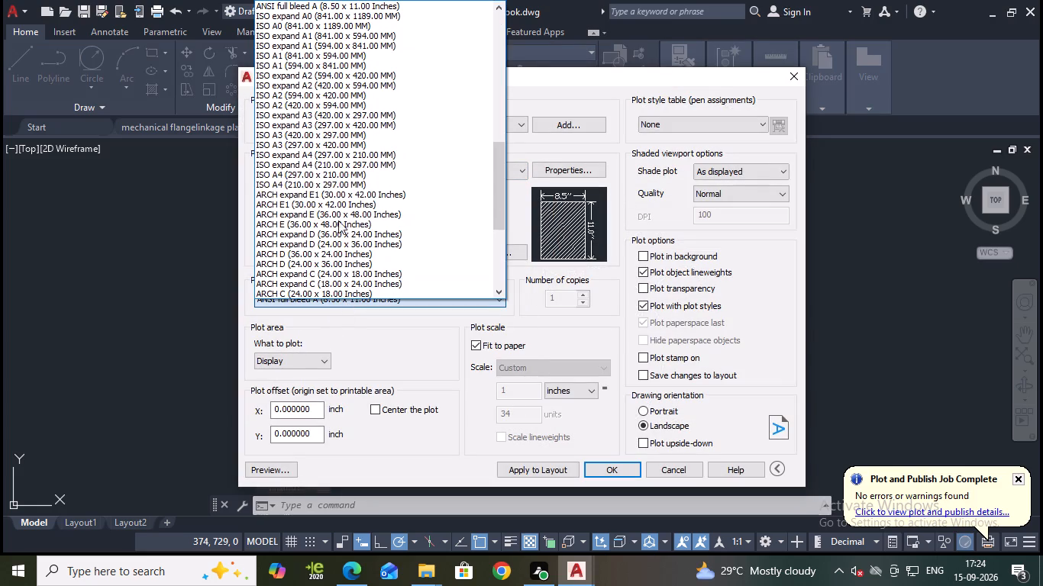
click(292, 171)
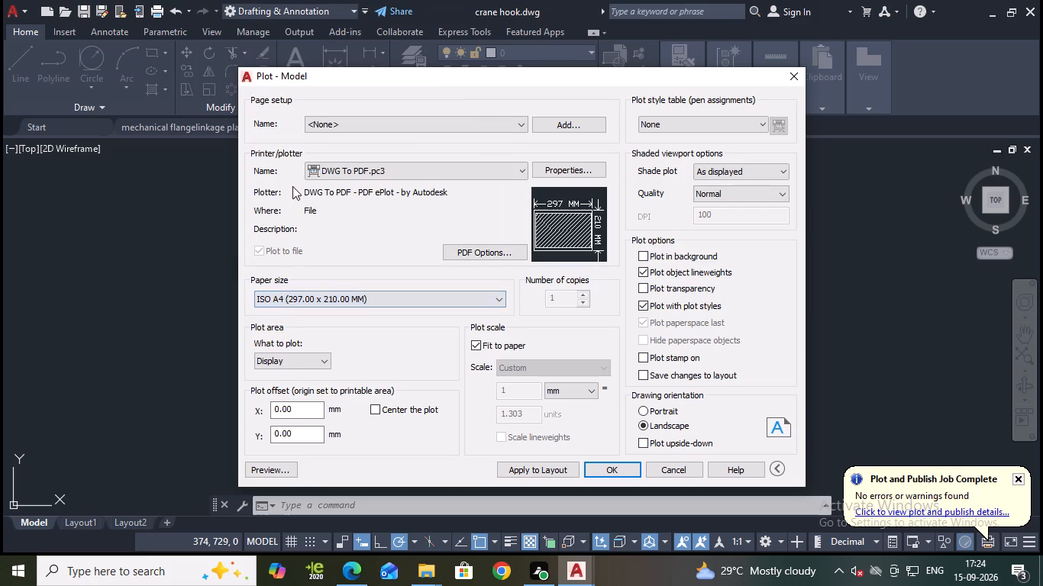
Set the plot area to a window enclosing the complete hook and all its dimensions.
click(305, 350)
click(318, 356)
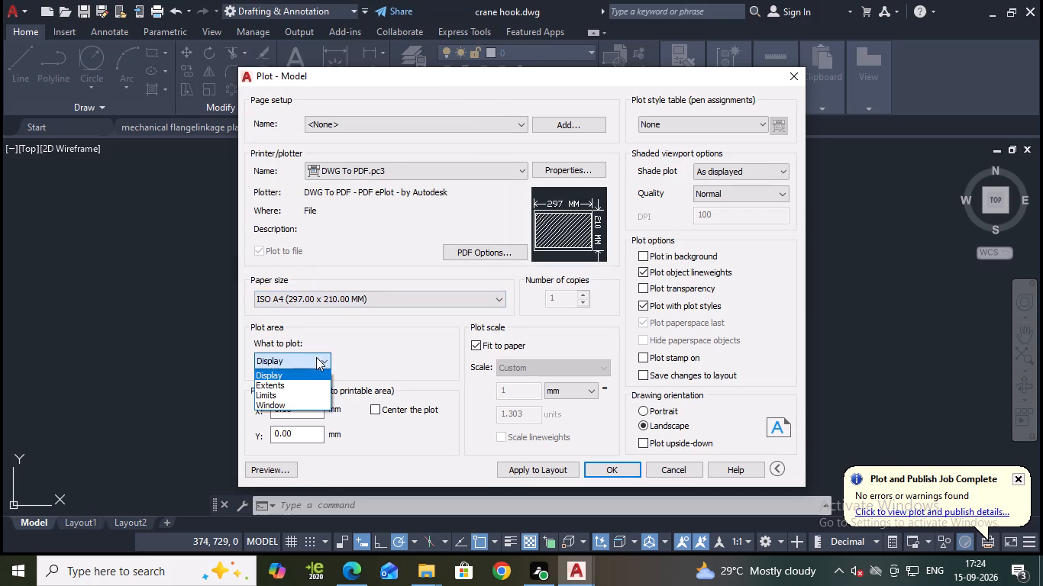
click(279, 404)
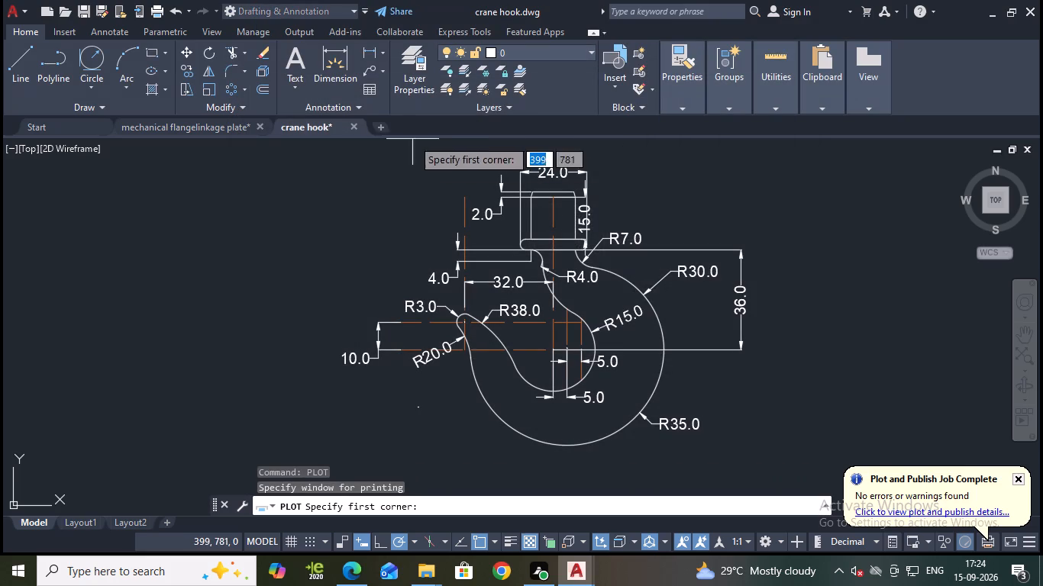
click(331, 146)
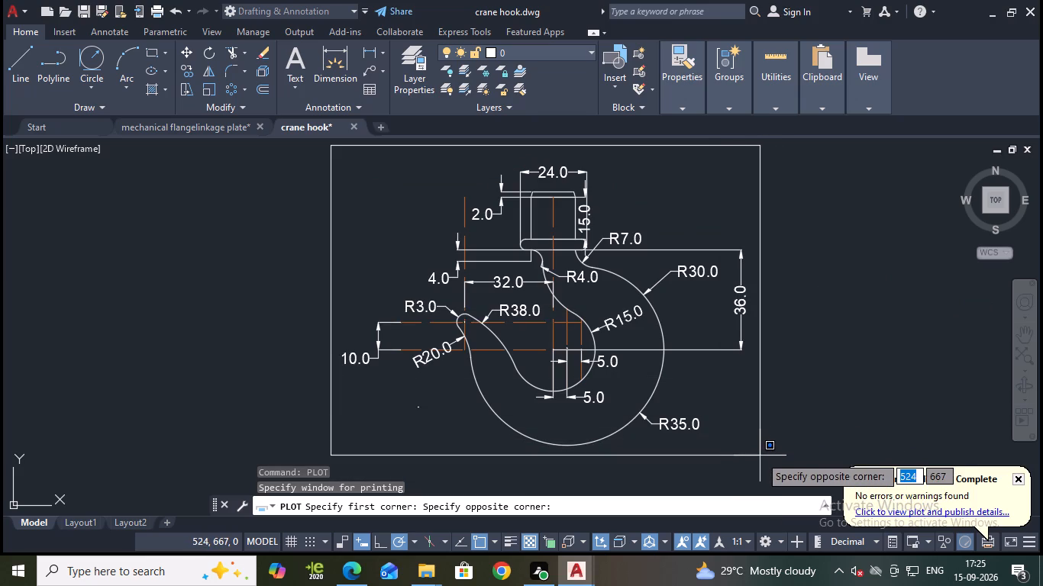
click(761, 463)
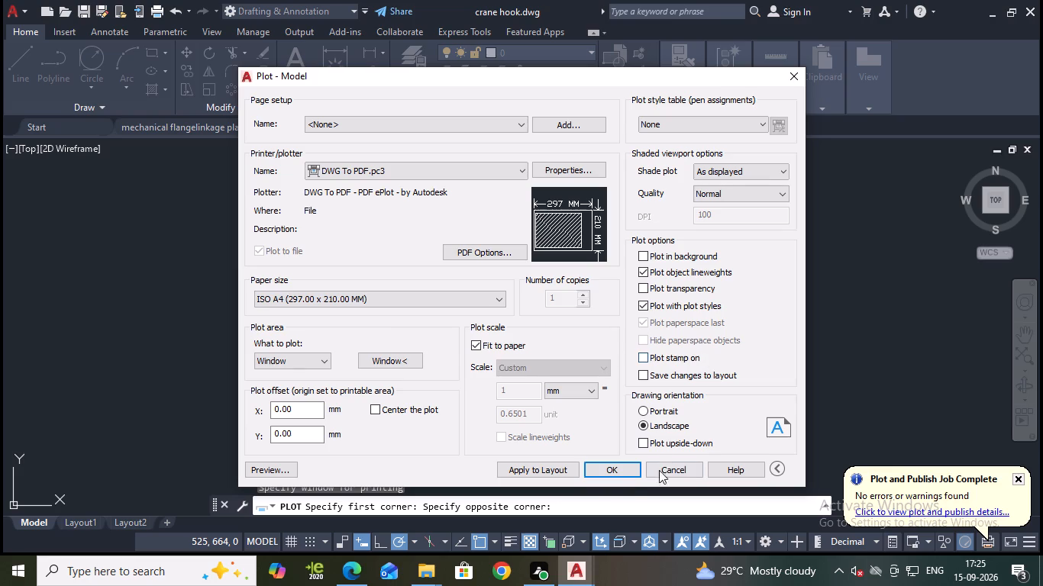
Plot the drawing to a PDF file under the name crane hook-Model.pdf.
click(605, 465)
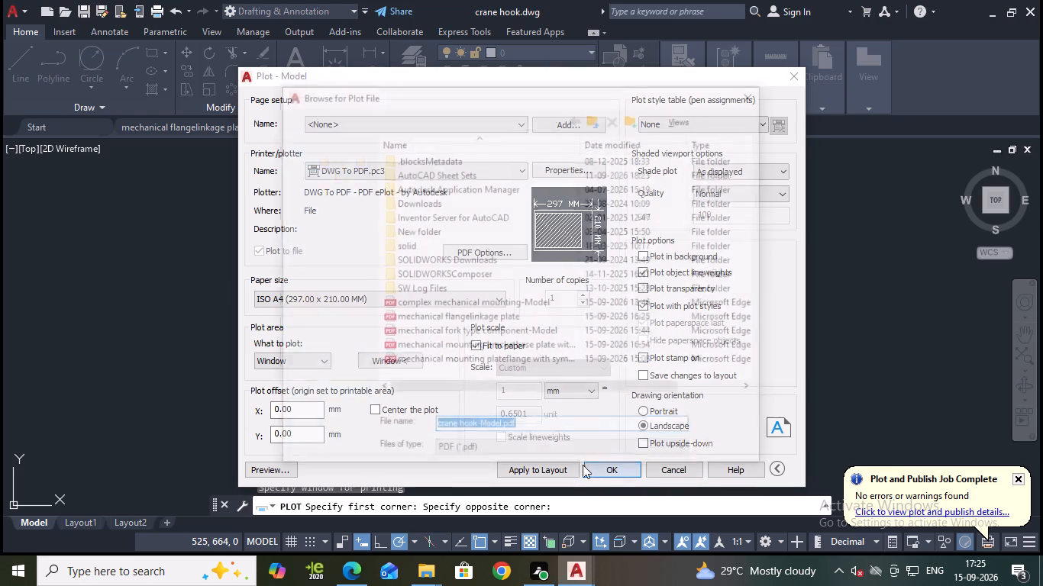
click(733, 431)
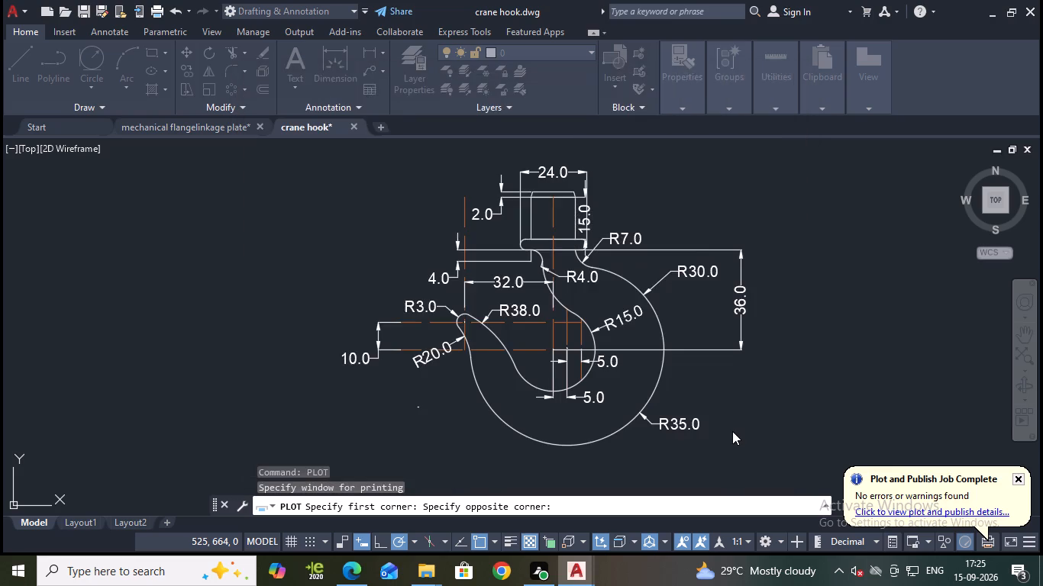